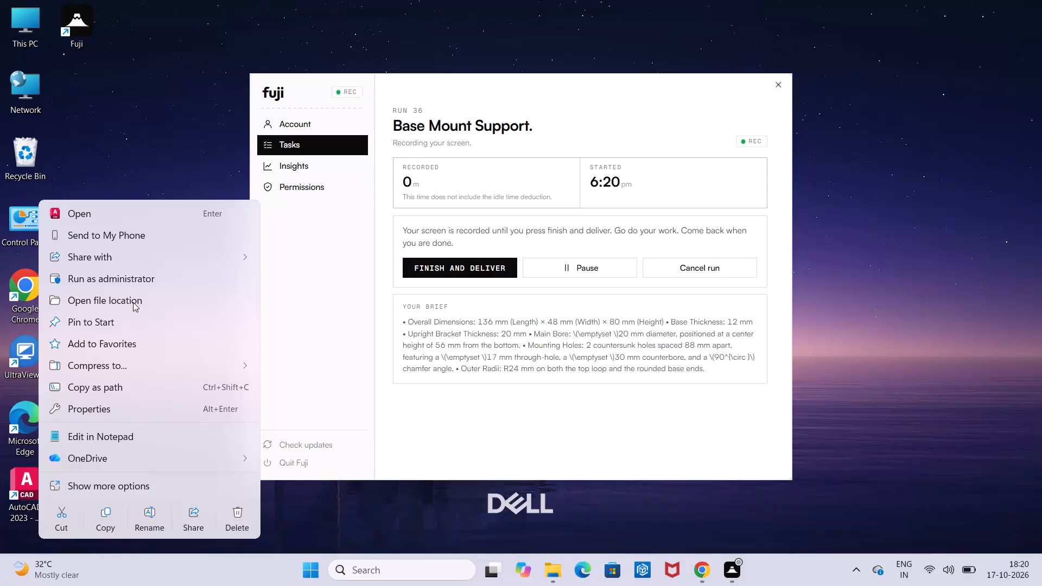
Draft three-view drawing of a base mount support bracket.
Open AutoCAD 2023 from the desktop and start a new blank drawing.
click(177, 203)
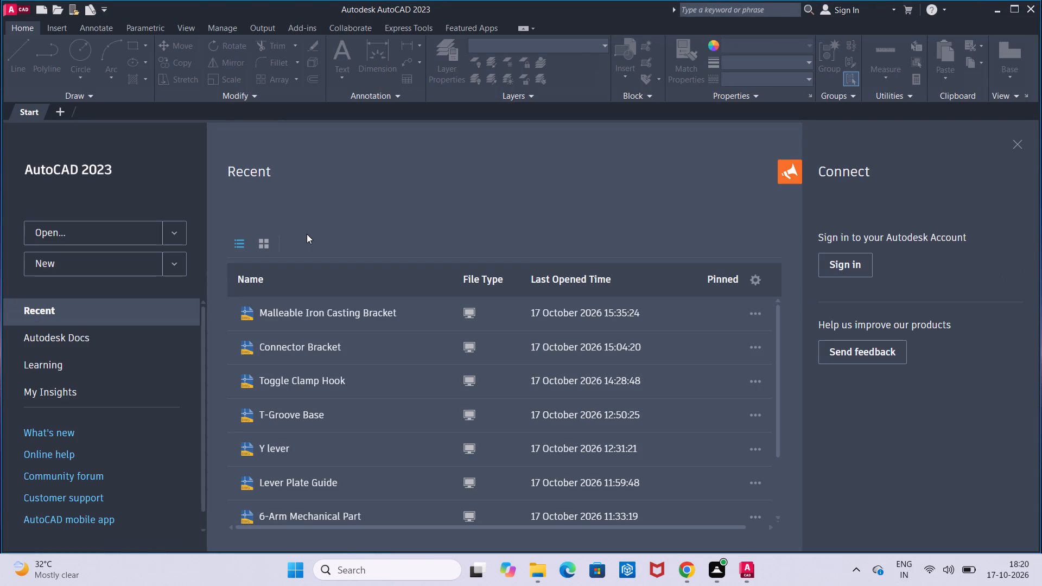
click(125, 268)
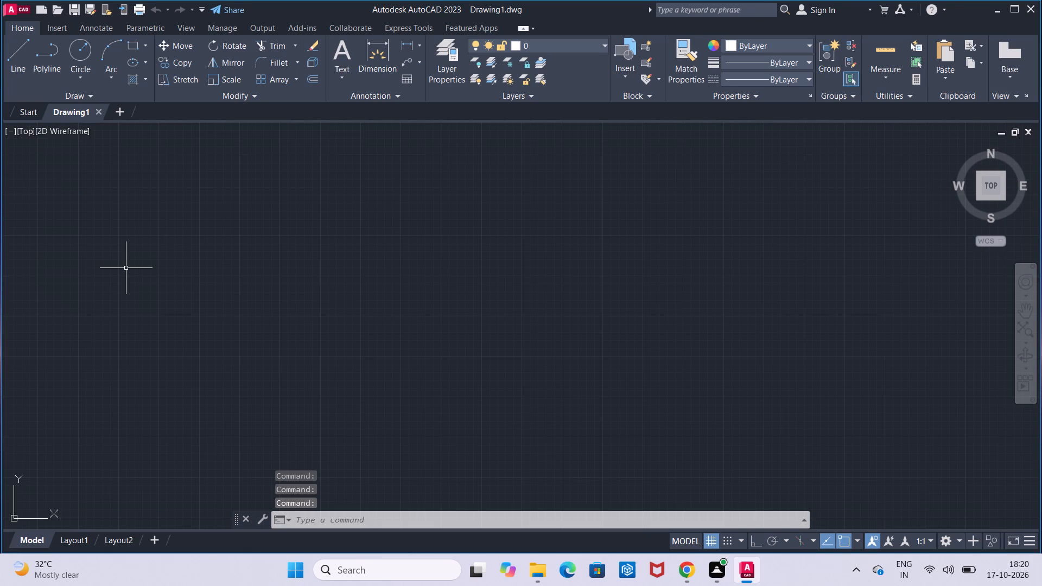
Turn on the command log file with LOGFILEON.
click(514, 527)
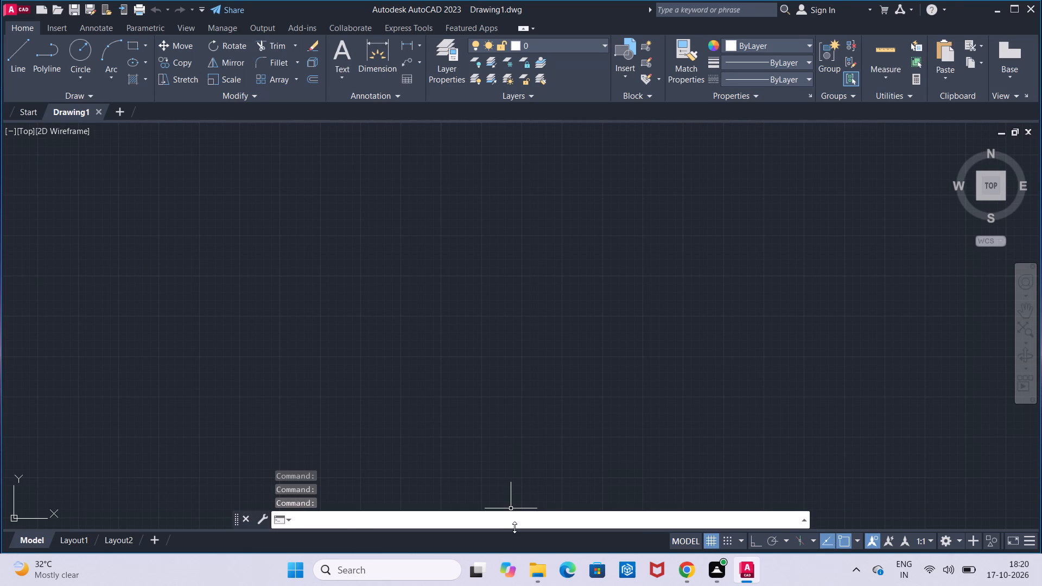
text(log)
text(fi)
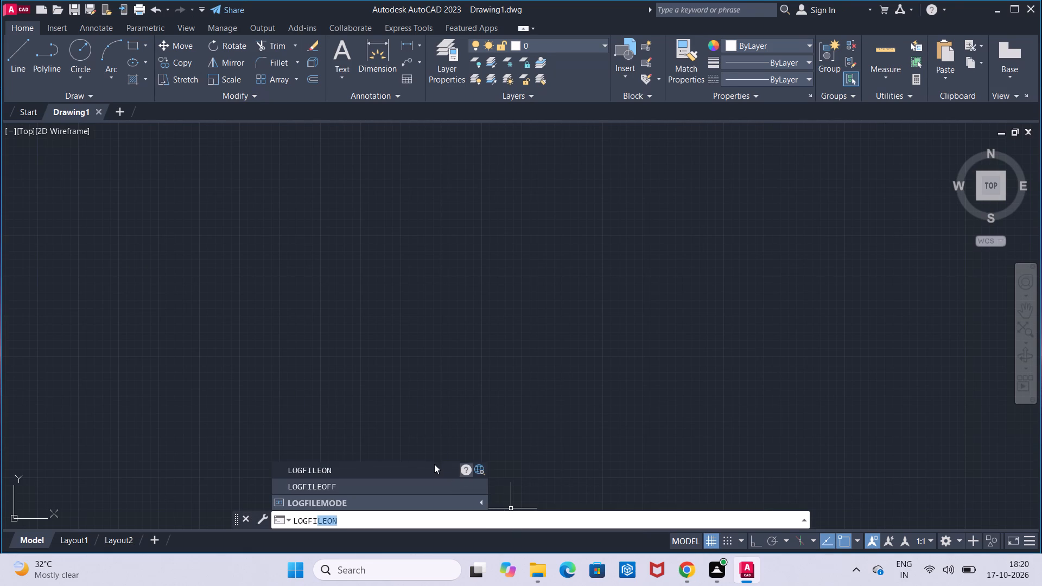
click(434, 464)
Set the drawing units' decimal length precision to 0, keeping millimetres as the insertion scale.
click(428, 513)
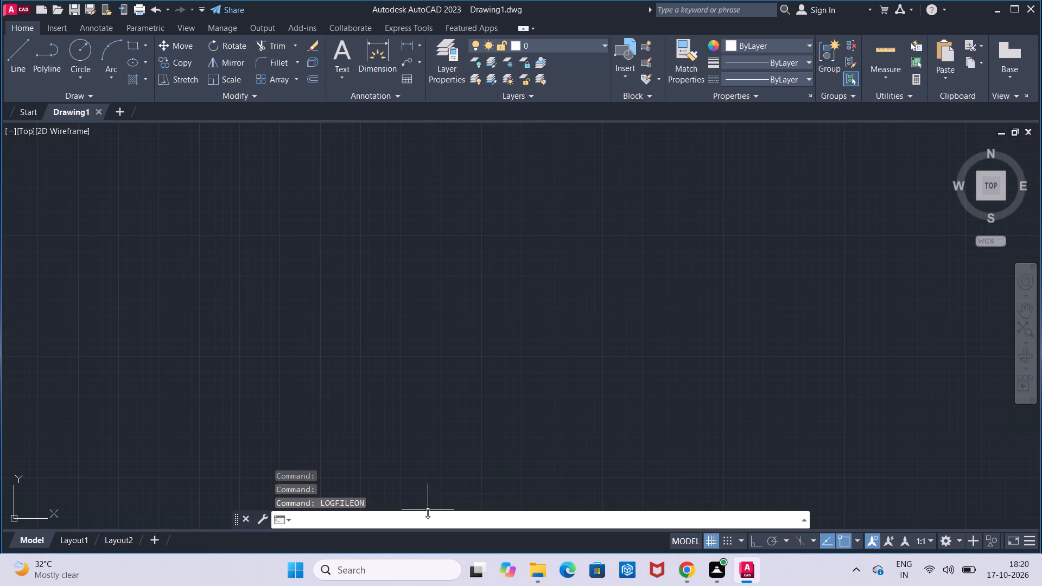
text(unit)
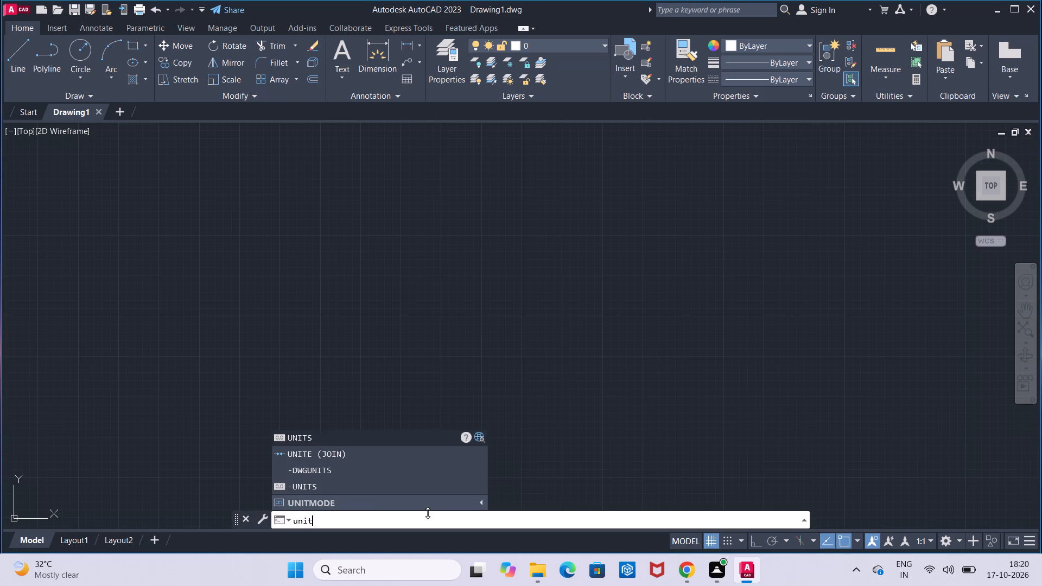
key(s)
key(Return)
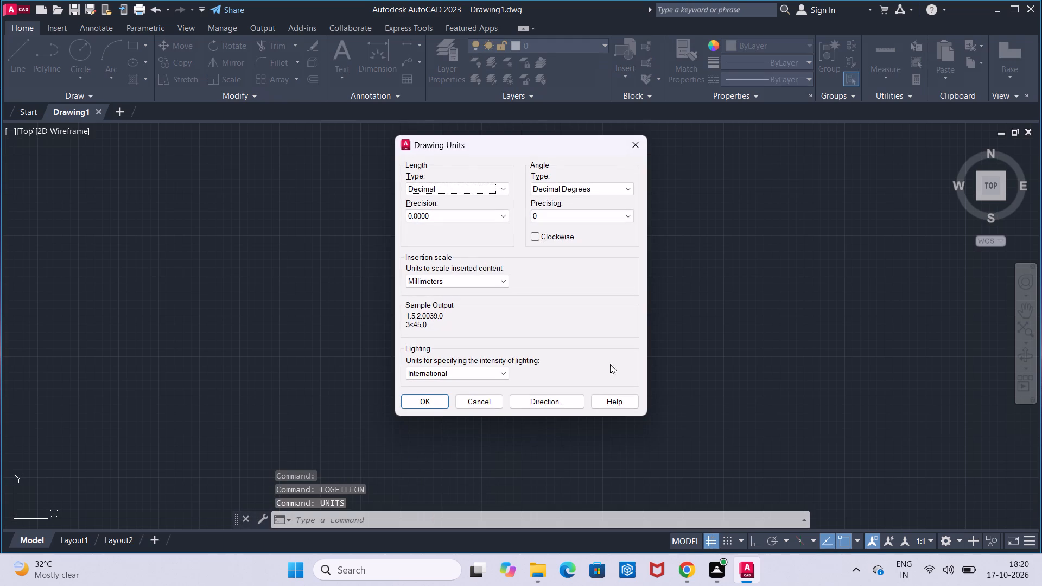
click(480, 215)
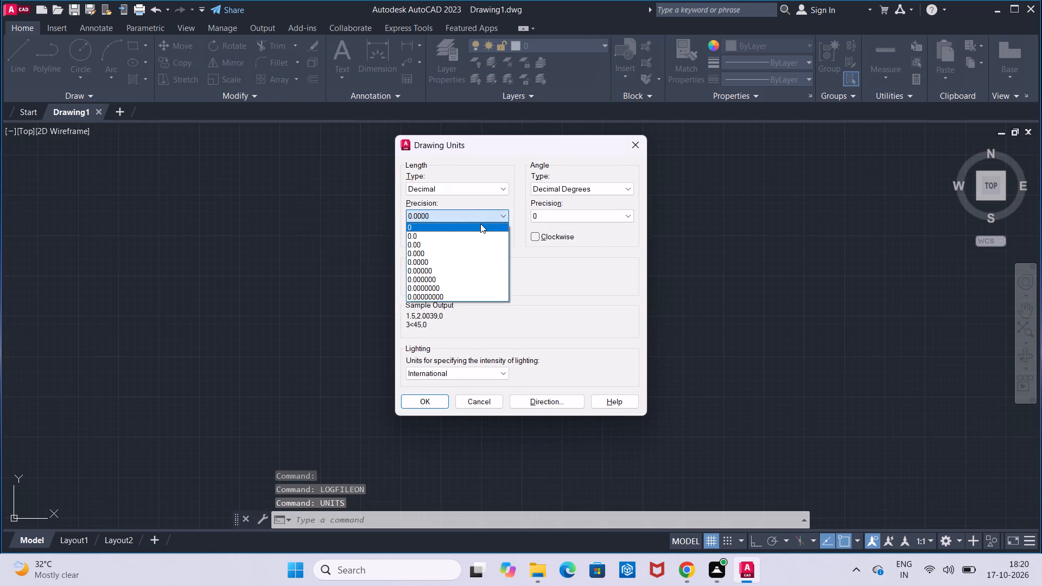
click(480, 224)
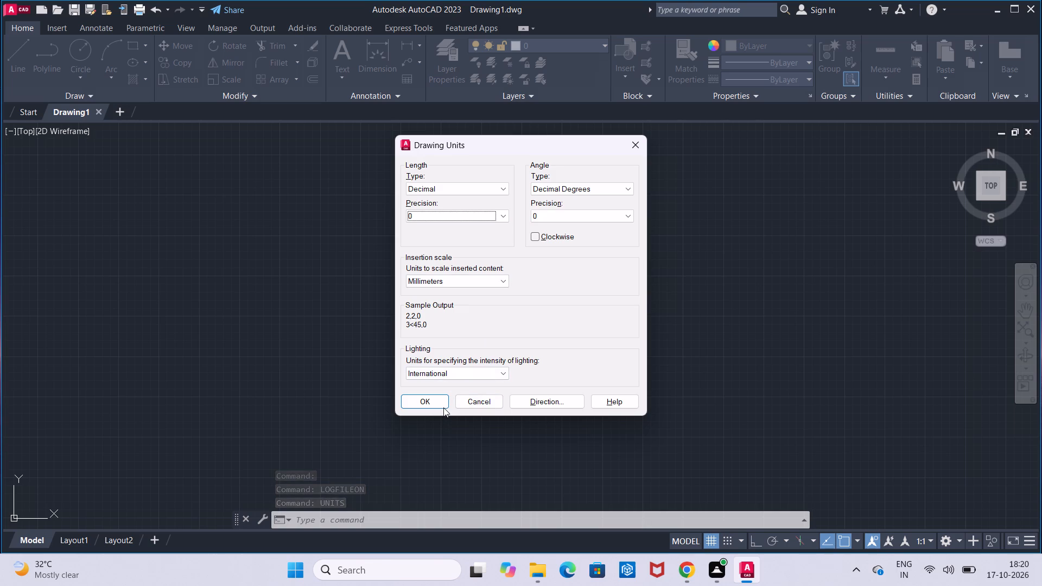
click(443, 407)
Modify the ISO-25 dimension style so its linear dimensions use a precision of 0.
click(412, 518)
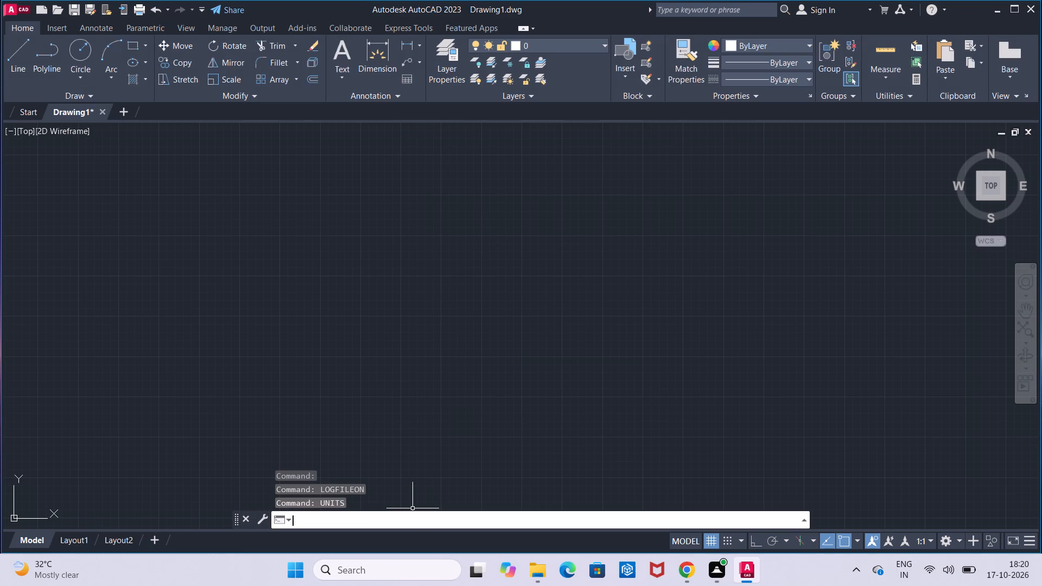
click(420, 527)
key(d)
key(Return)
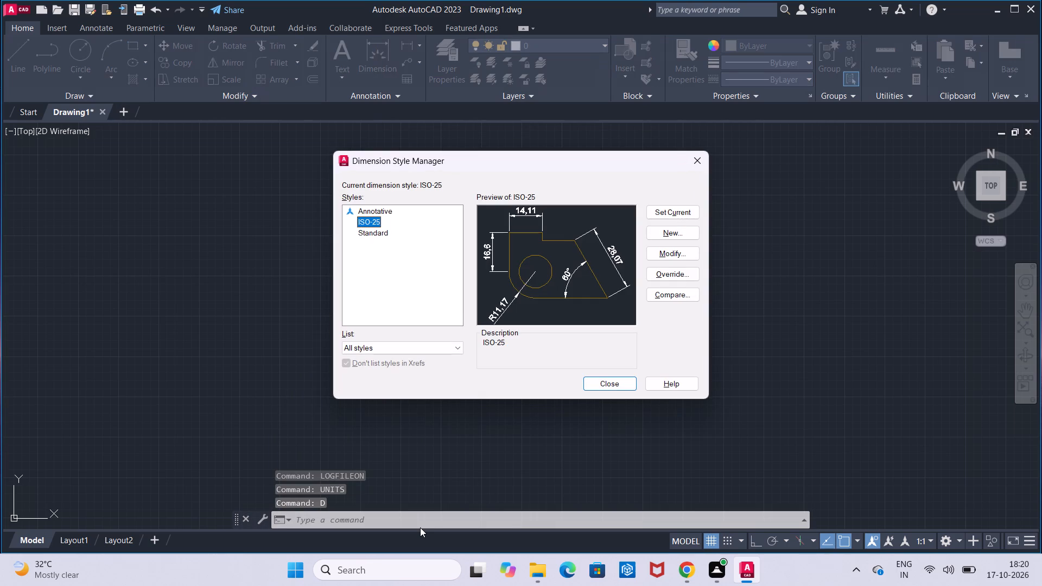
click(659, 253)
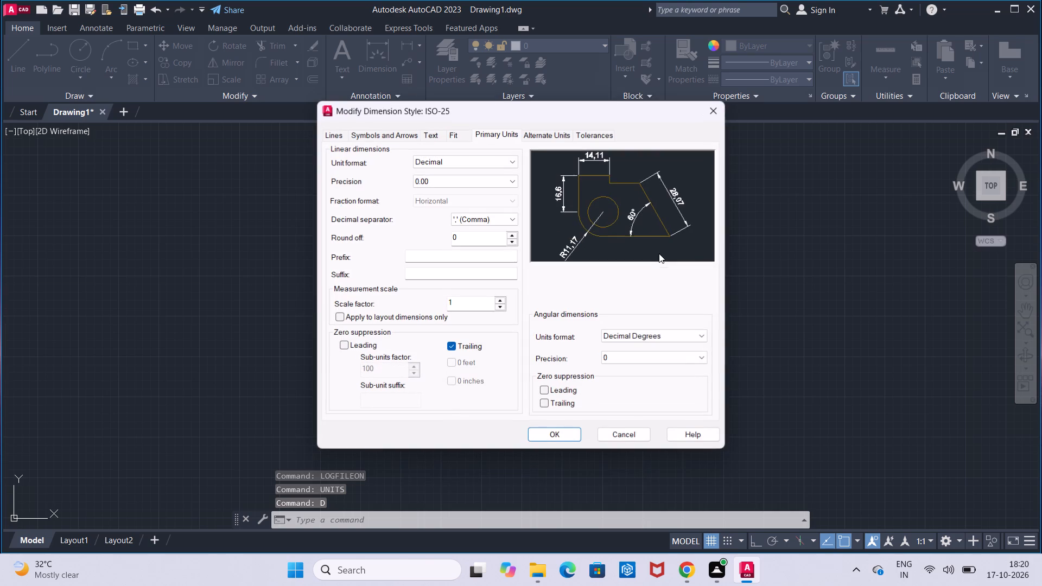
click(513, 183)
click(507, 197)
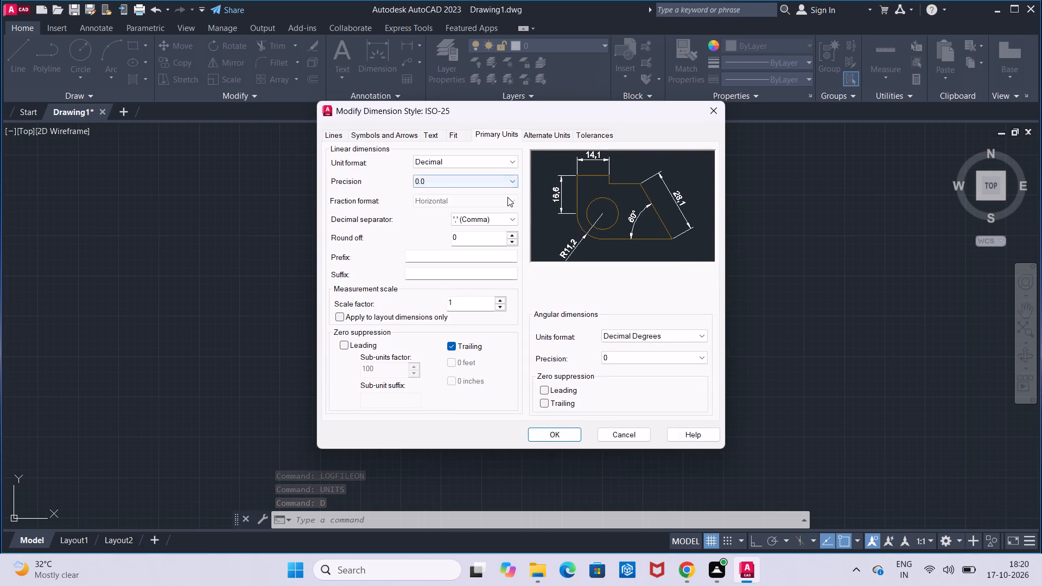
click(501, 174)
click(501, 176)
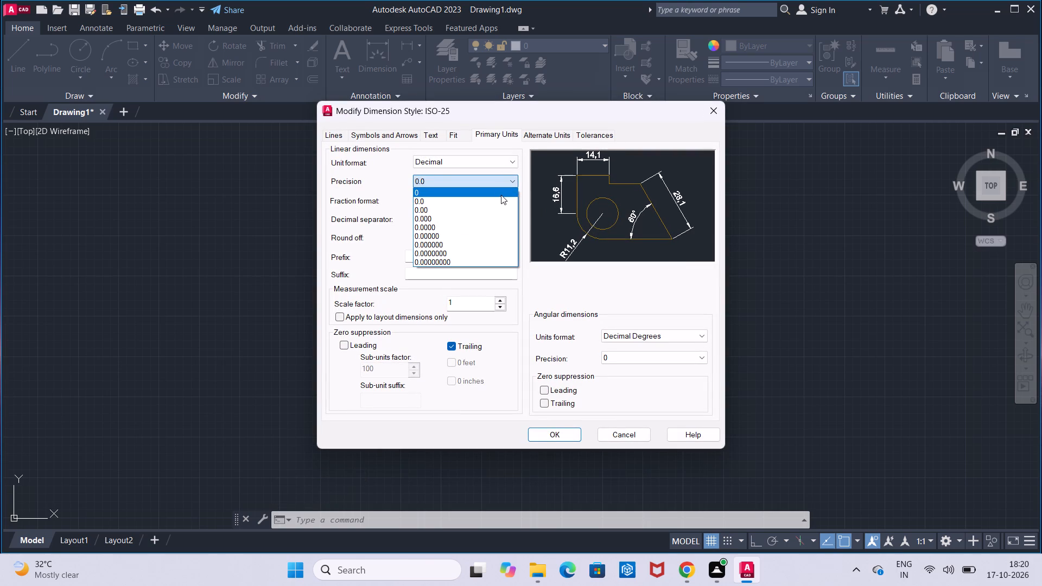
click(501, 195)
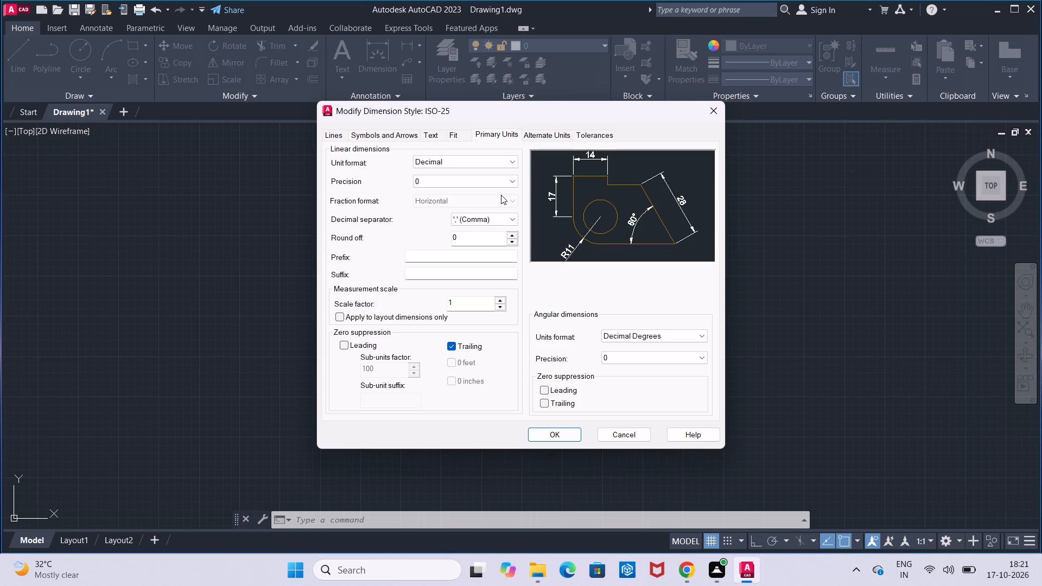
Set the ISO-25 dimension text height to 6 with ISO standard text alignment, and accept the style changes.
click(425, 133)
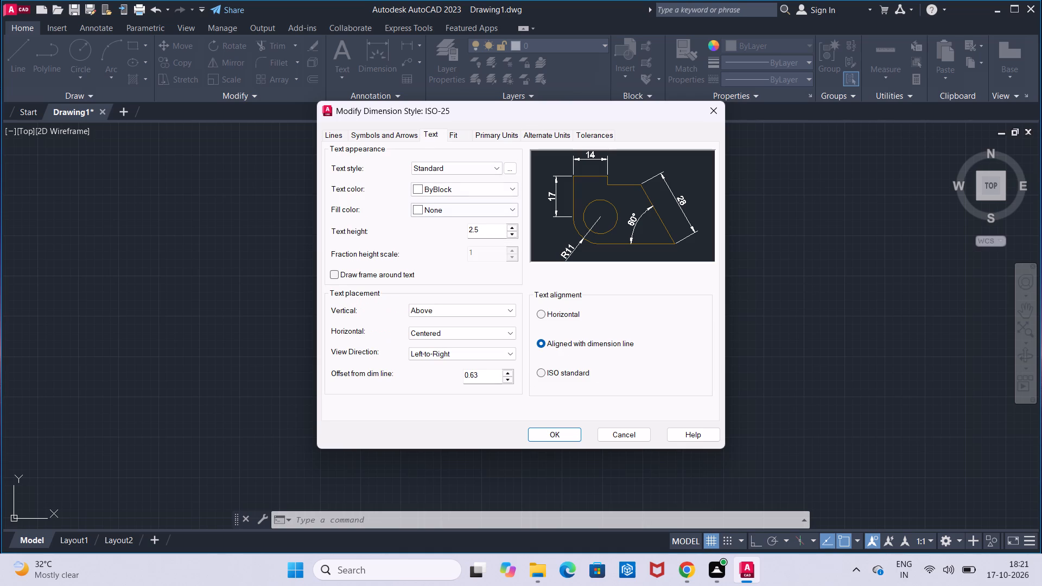
click(497, 231)
key(BackSpace)
key(BackSpace)
key(BackSpace)
key(BackSpace)
key(BackSpace)
key(BackSpace)
key(BackSpace)
key(BackSpace)
key(BackSpace)
key(BackSpace)
key(BackSpace)
key(BackSpace)
key(6)
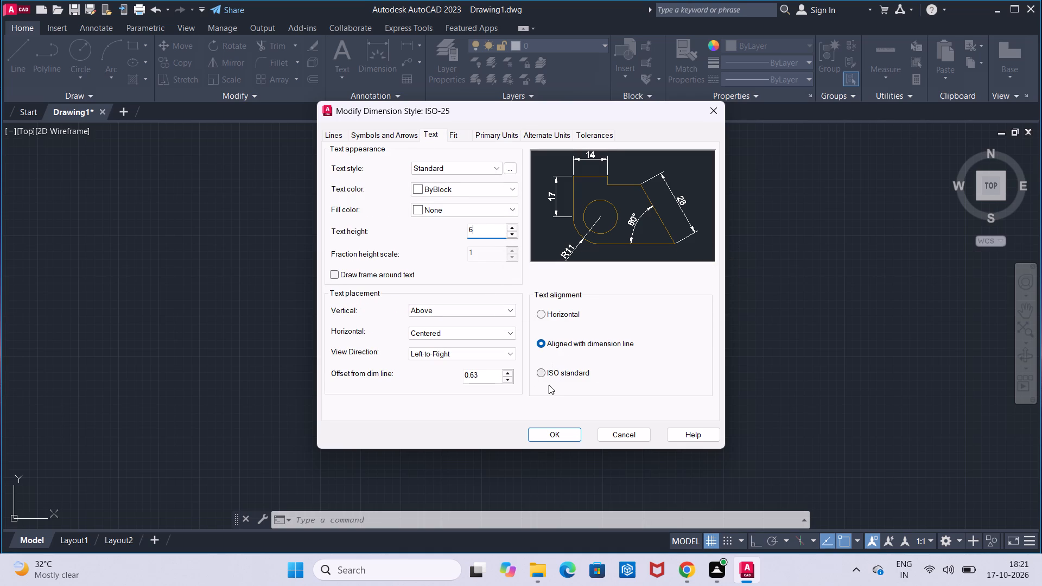
click(545, 377)
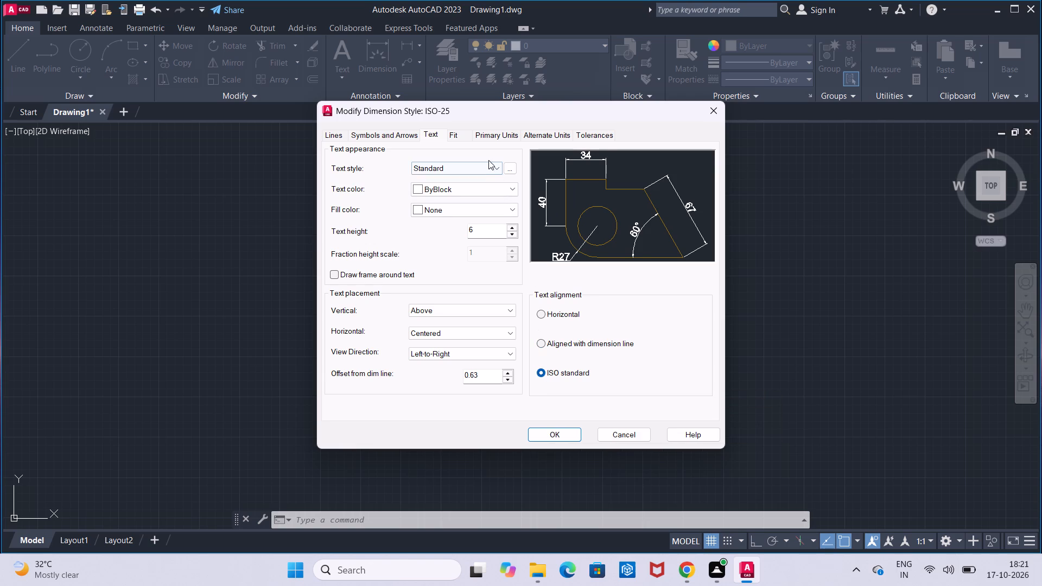
click(497, 138)
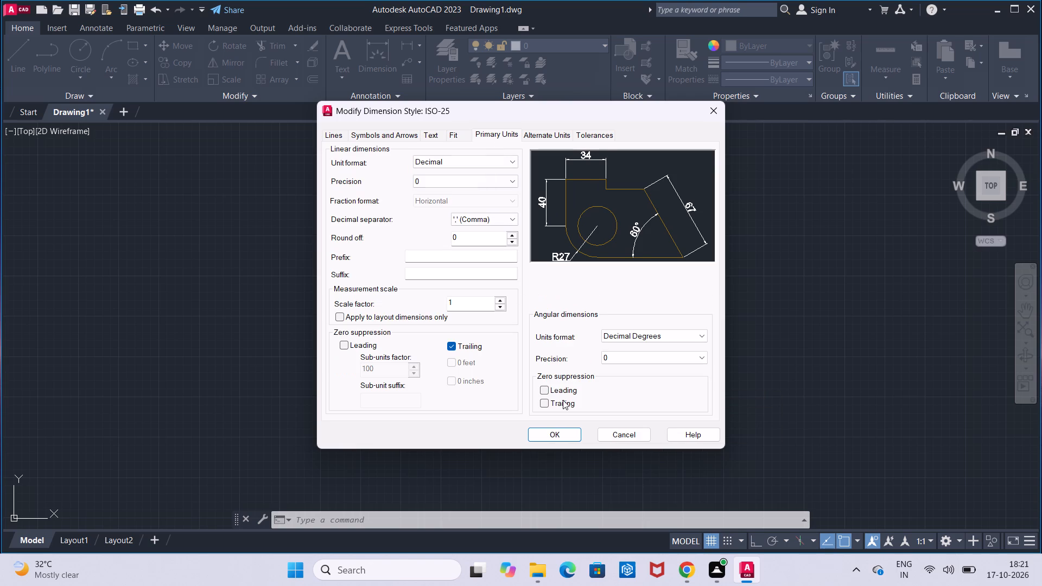
click(566, 431)
Make ISO-25 the current dimension style and close the Dimension Style Manager.
click(689, 202)
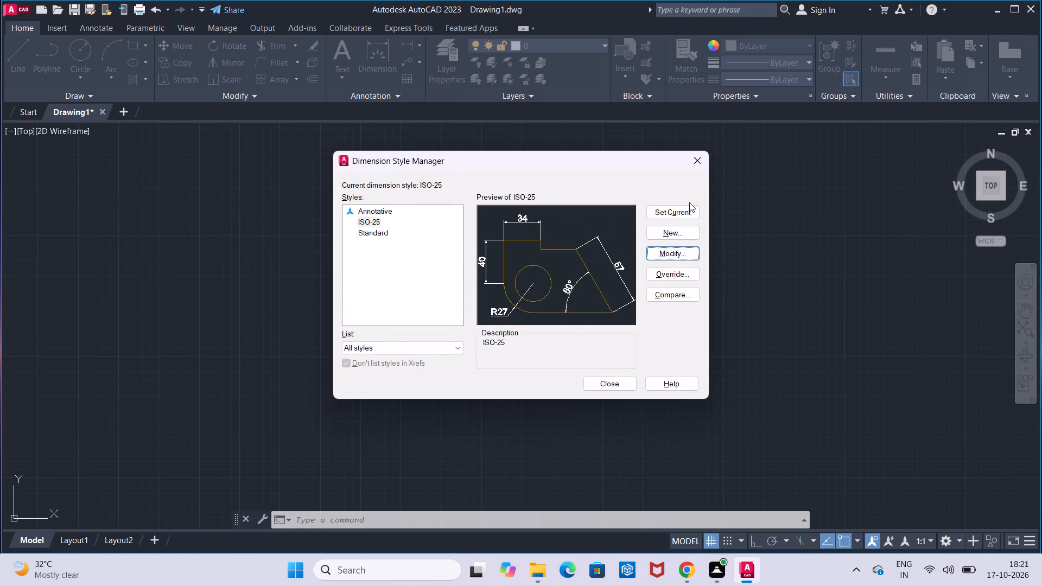
click(675, 213)
click(593, 379)
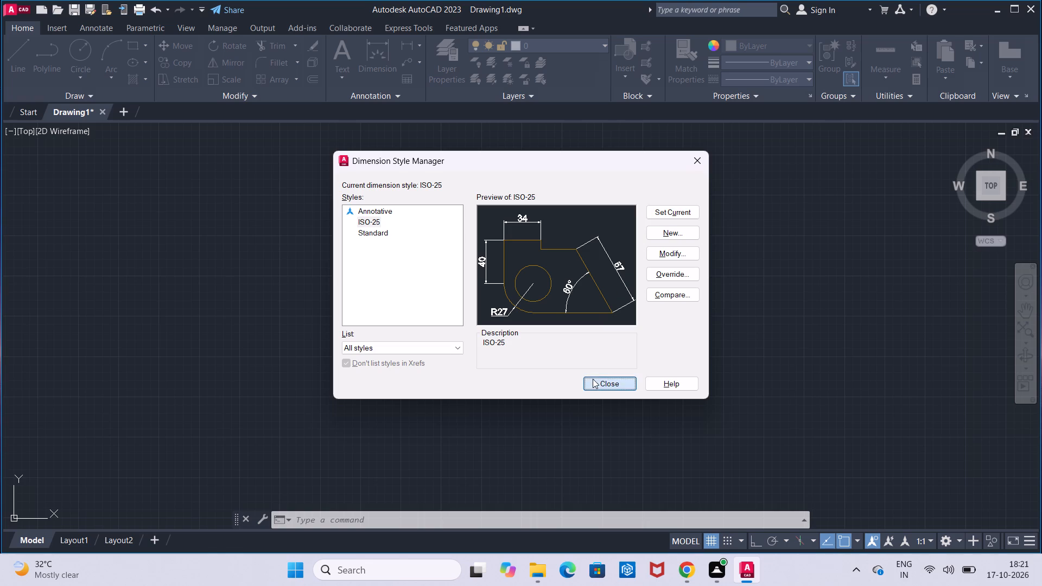
Set the model space limits from 0,0 to 100,100.
click(468, 514)
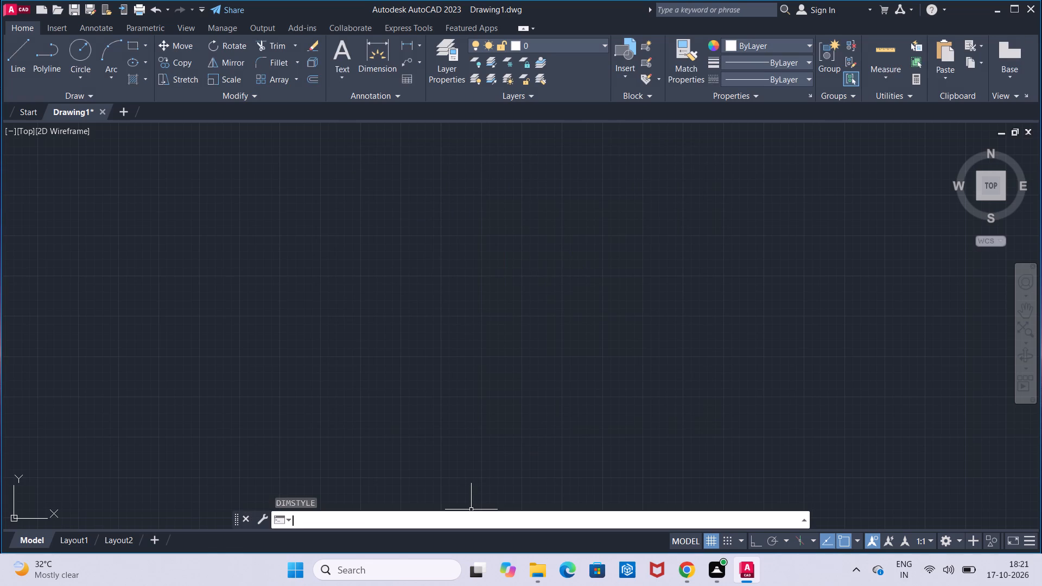
text(limi)
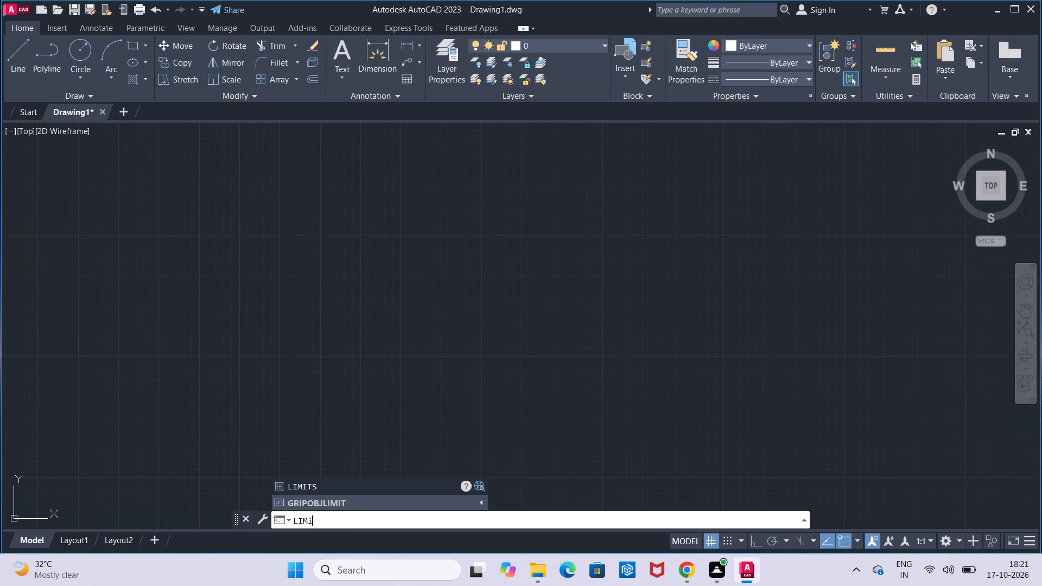
click(296, 485)
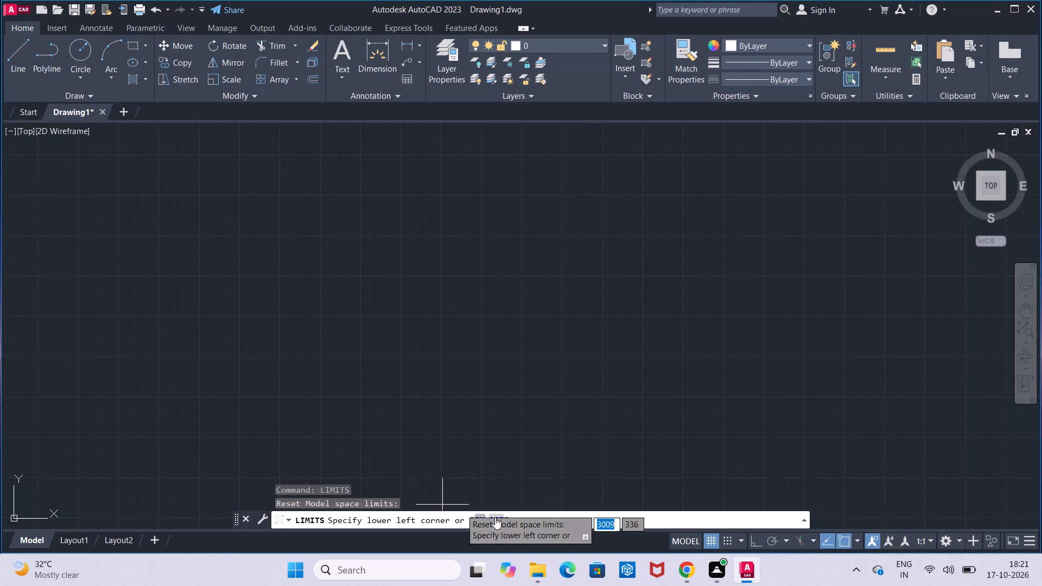
click(603, 520)
text(0,0)
key(Return)
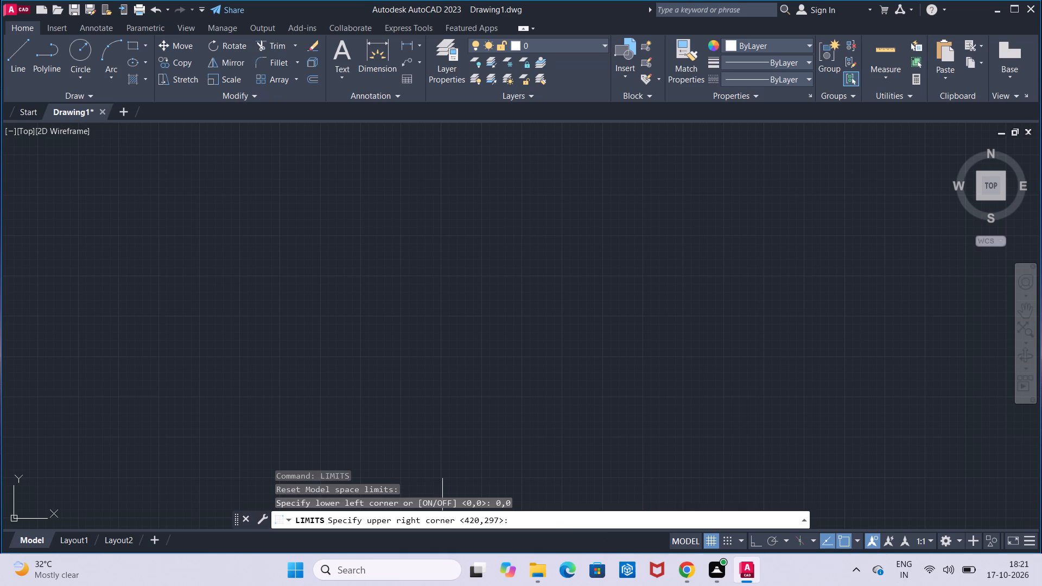
text(100,100)
key(Return)
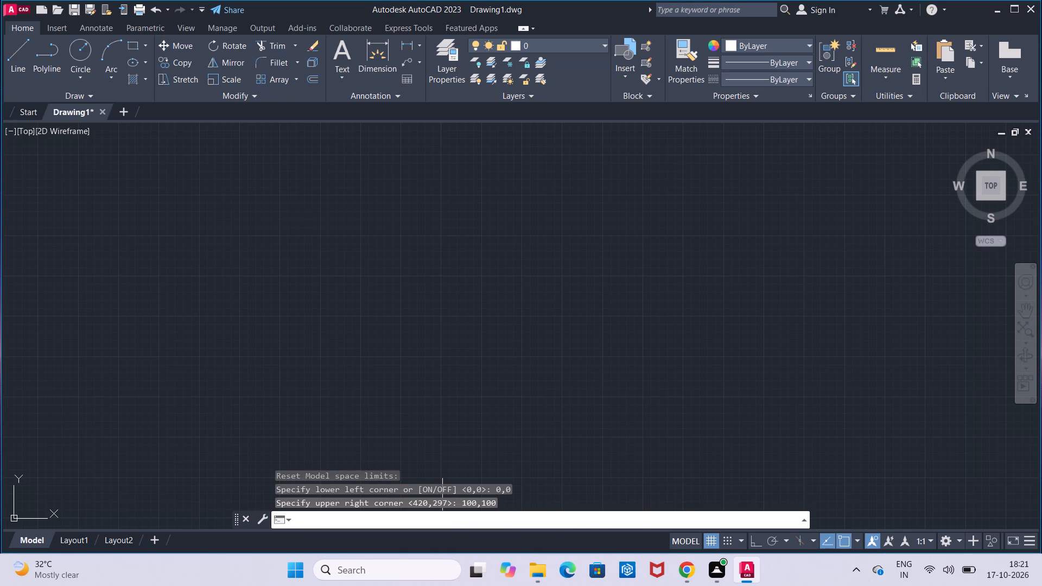
Turn ortho on and draw a horizontal line 136 mm long for the base's overall length.
key(z)
key(Return)
key(a)
key(Return)
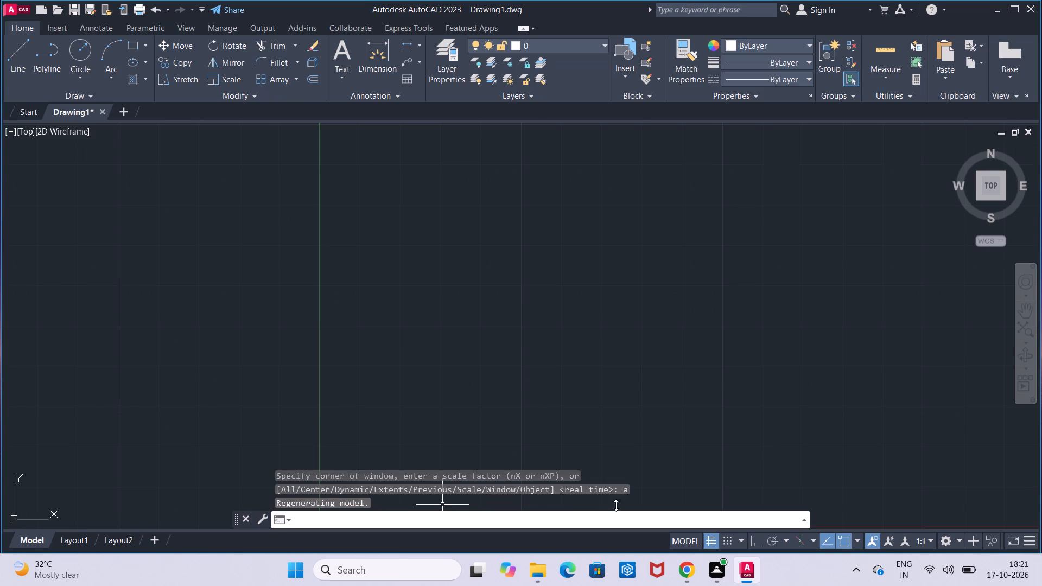
click(23, 78)
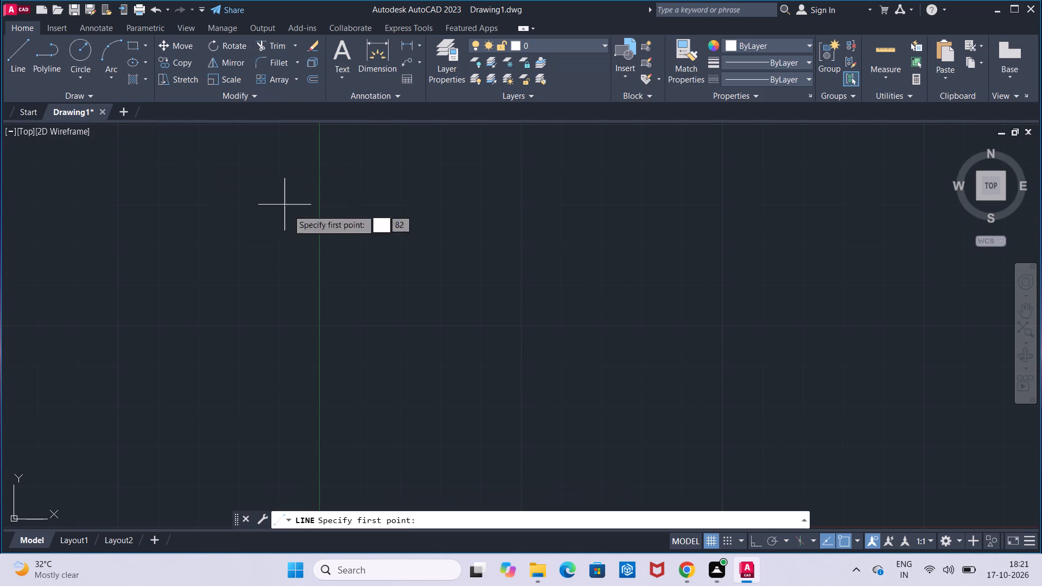
click(449, 327)
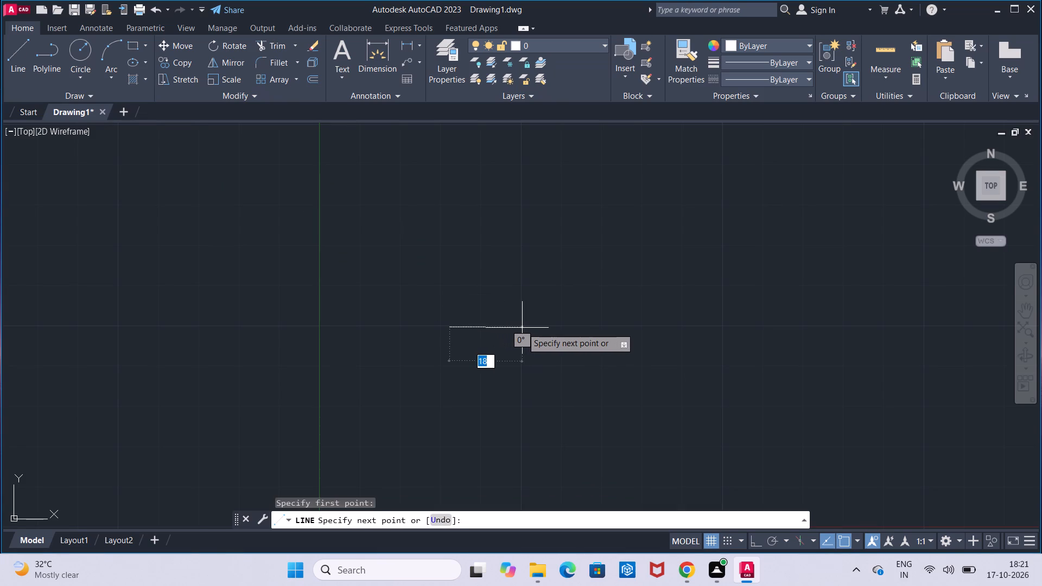
key(F8)
key(1)
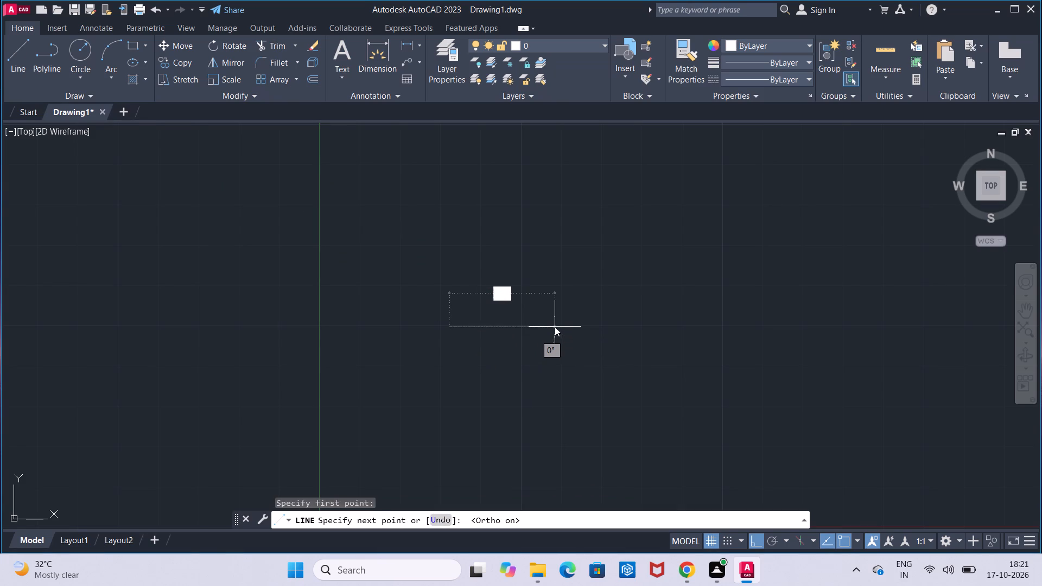
key(3)
key(6)
key(Return)
key(Escape)
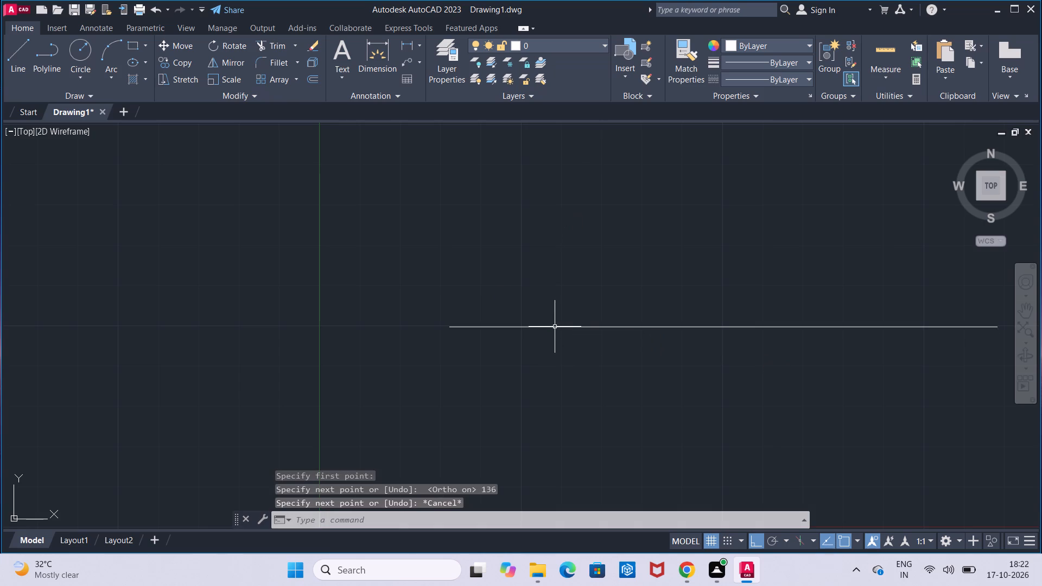
Draw lines 12 mm up, 136 mm across and back down to close the base's rectangular front outline on the existing line.
scroll(555, 327, down, 1)
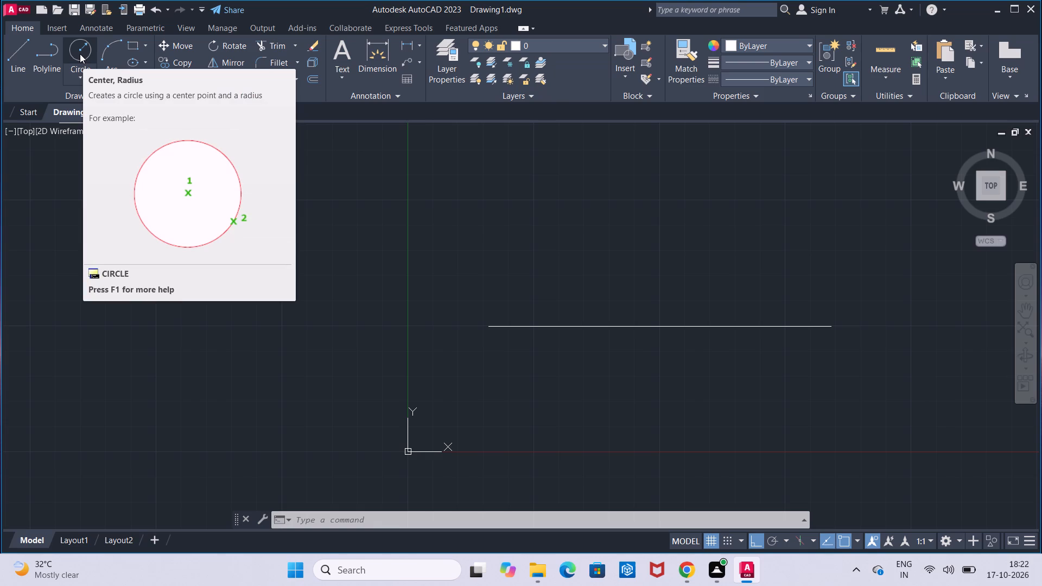
click(29, 68)
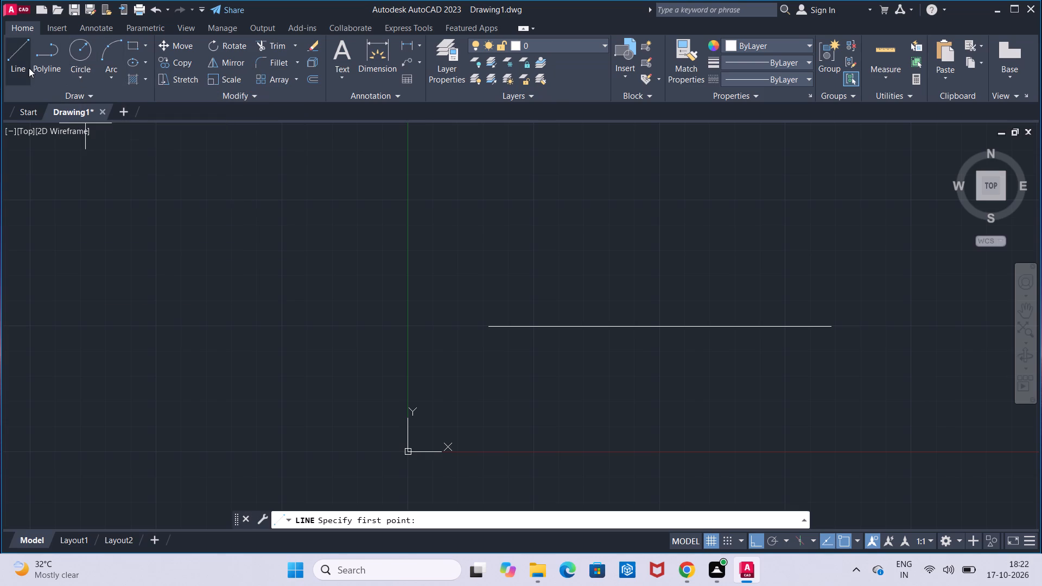
click(491, 329)
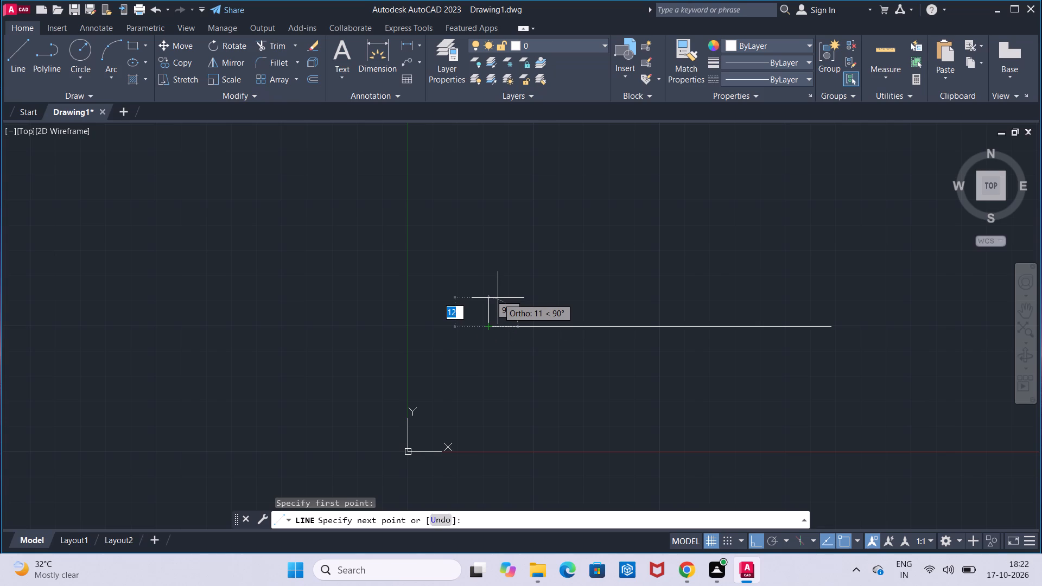
text(12)
key(Return)
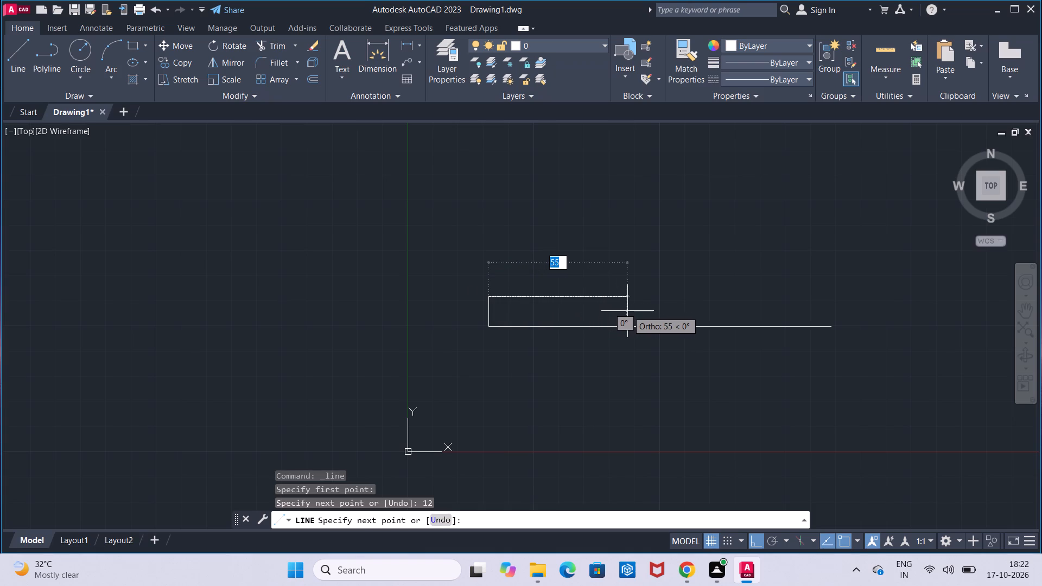
text(13)
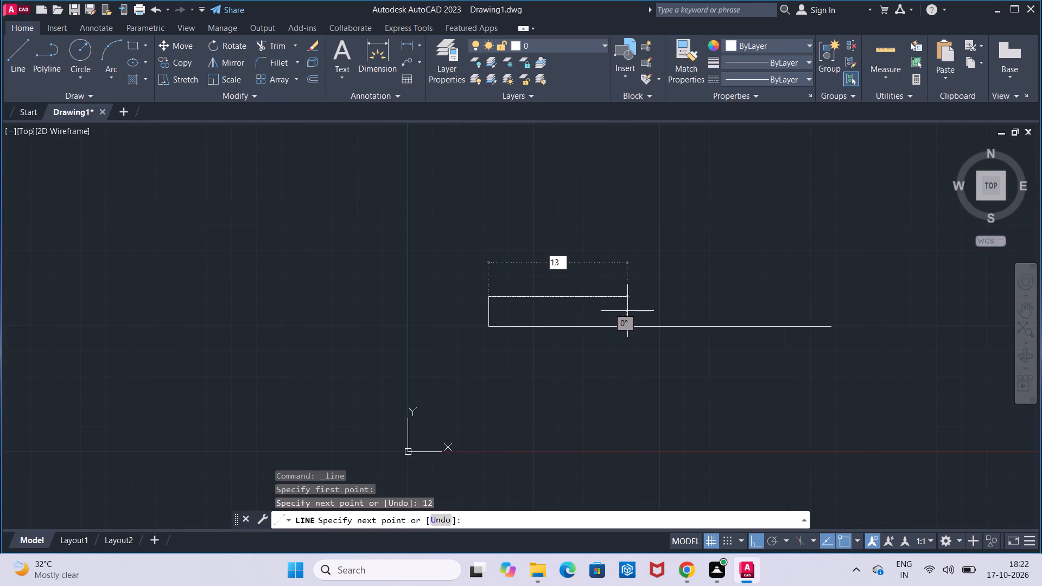
key(6)
key(Return)
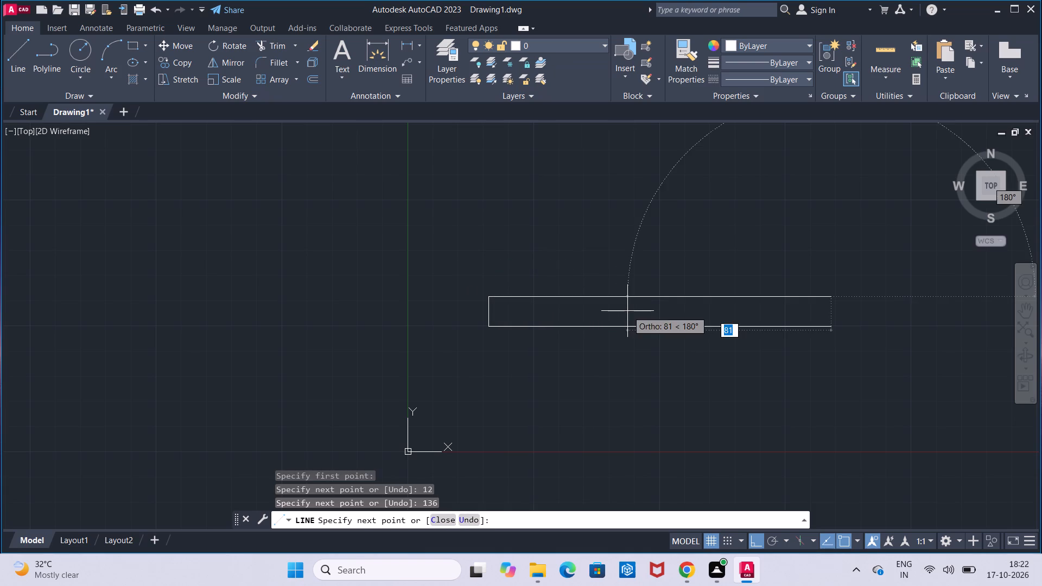
click(827, 327)
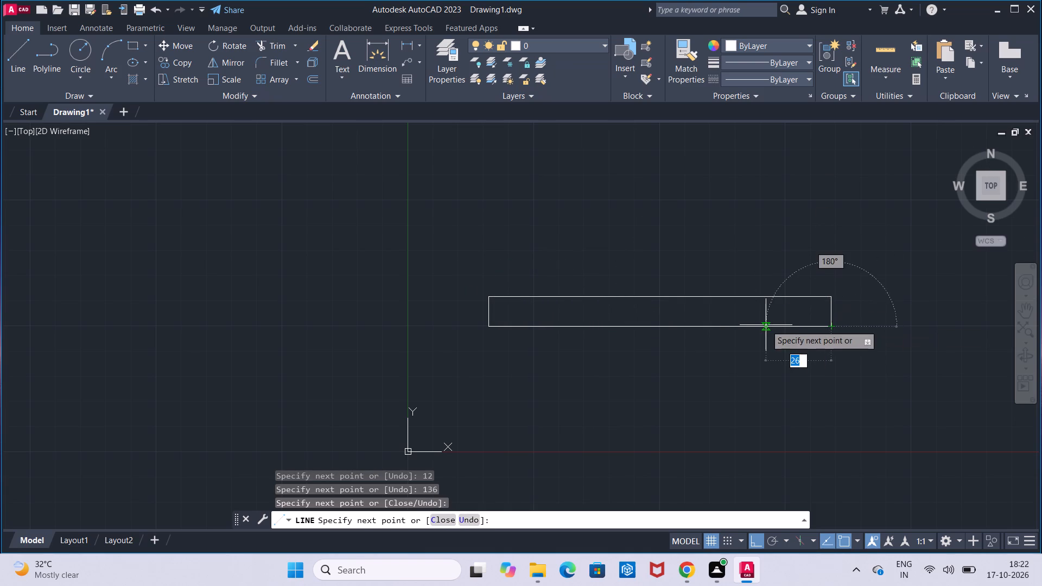
key(Escape)
Move the whole base rectangle straight up by a little over 100 mm.
click(463, 246)
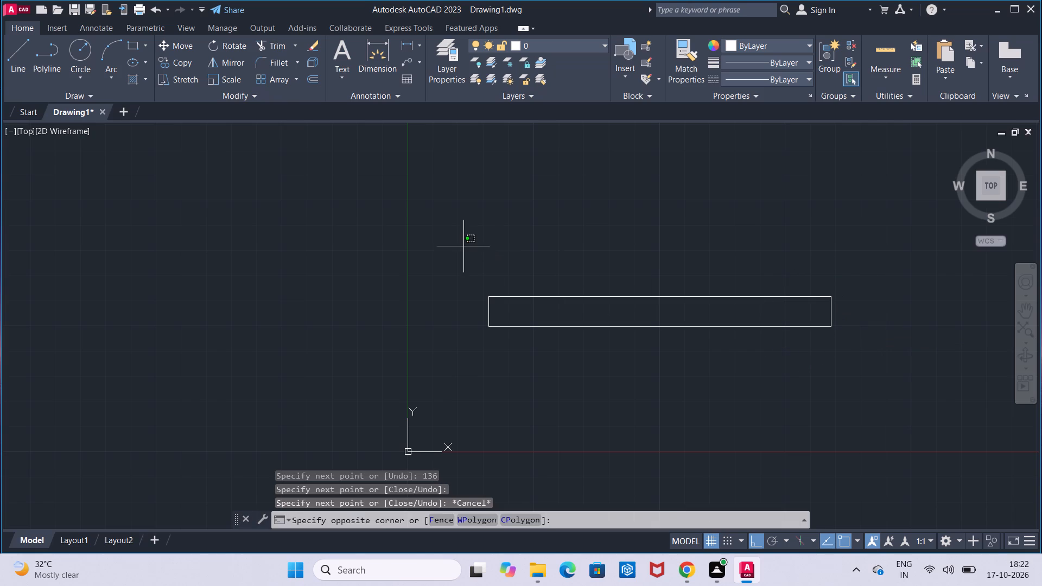
click(861, 406)
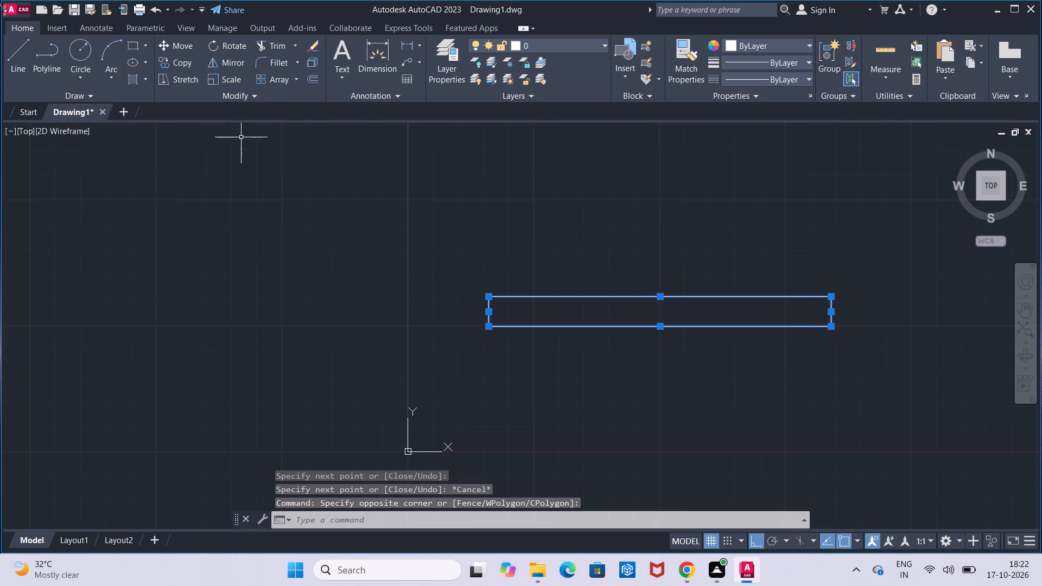
click(185, 53)
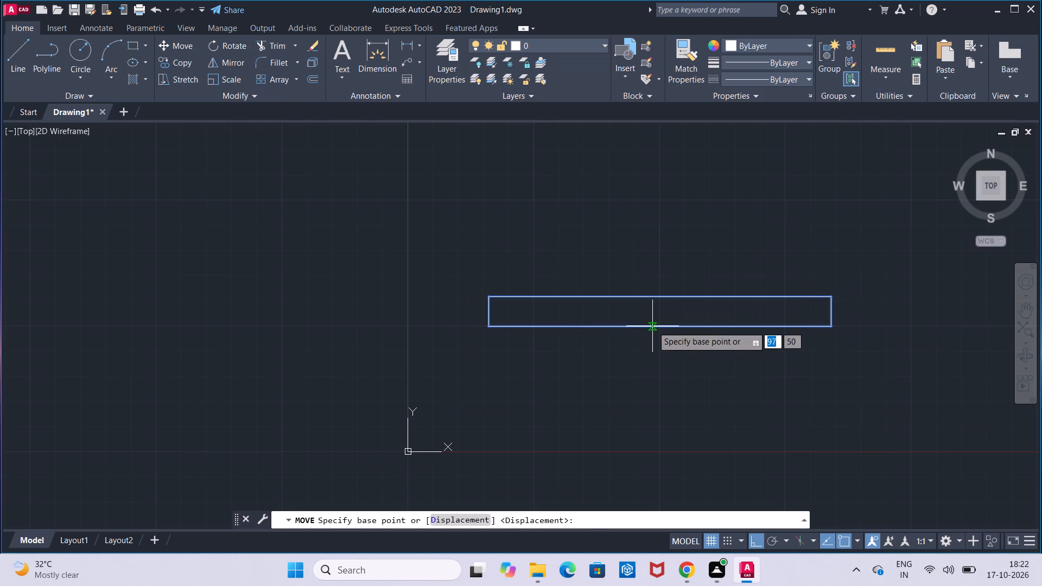
click(652, 326)
middle_drag(653, 191, 627, 336)
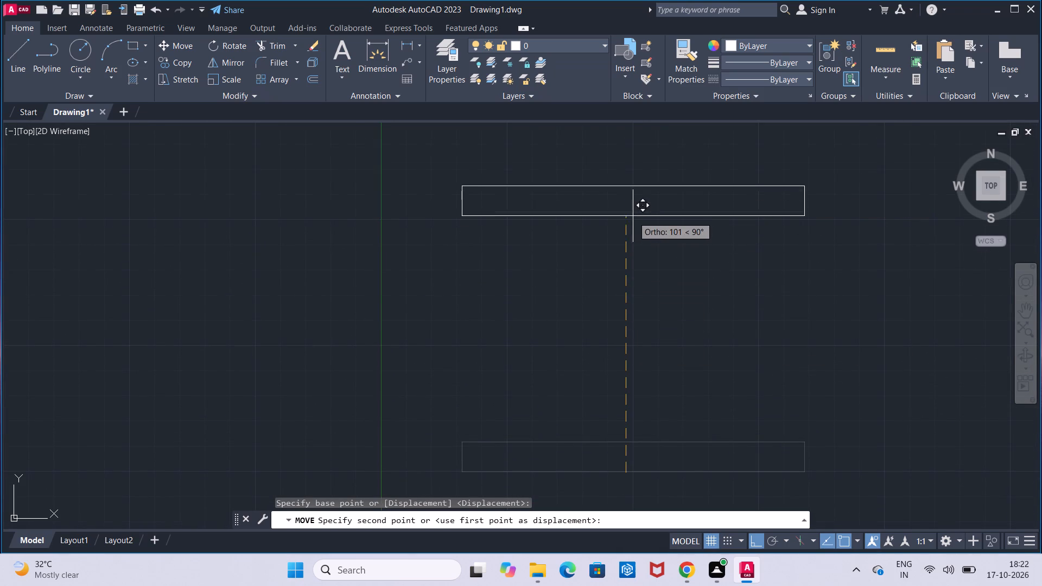
click(632, 205)
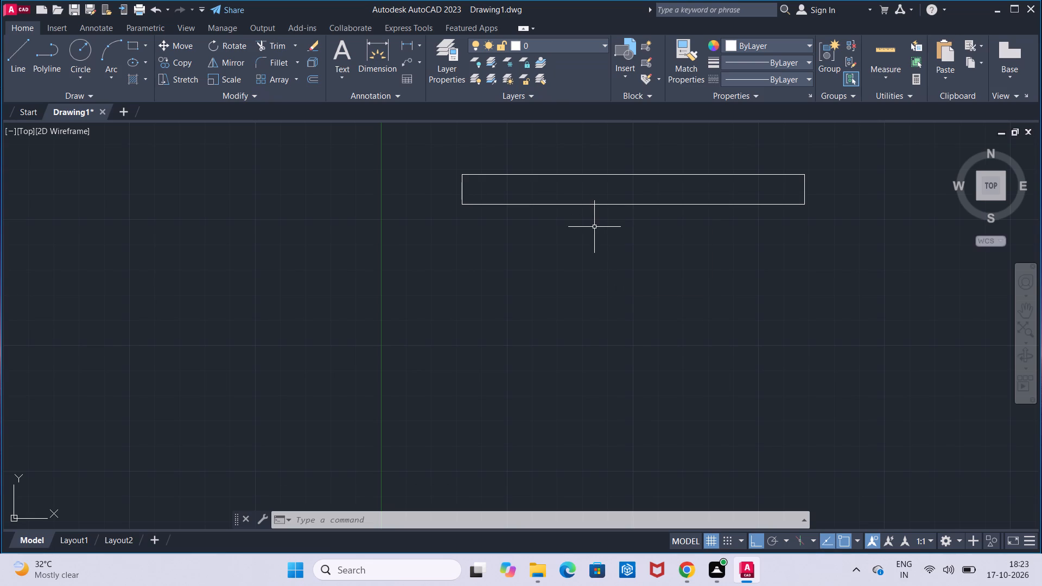
Load the CENTER linetype from acadiso.lin into the drawing.
scroll(600, 226, down, 3)
middle_drag(600, 226, 601, 334)
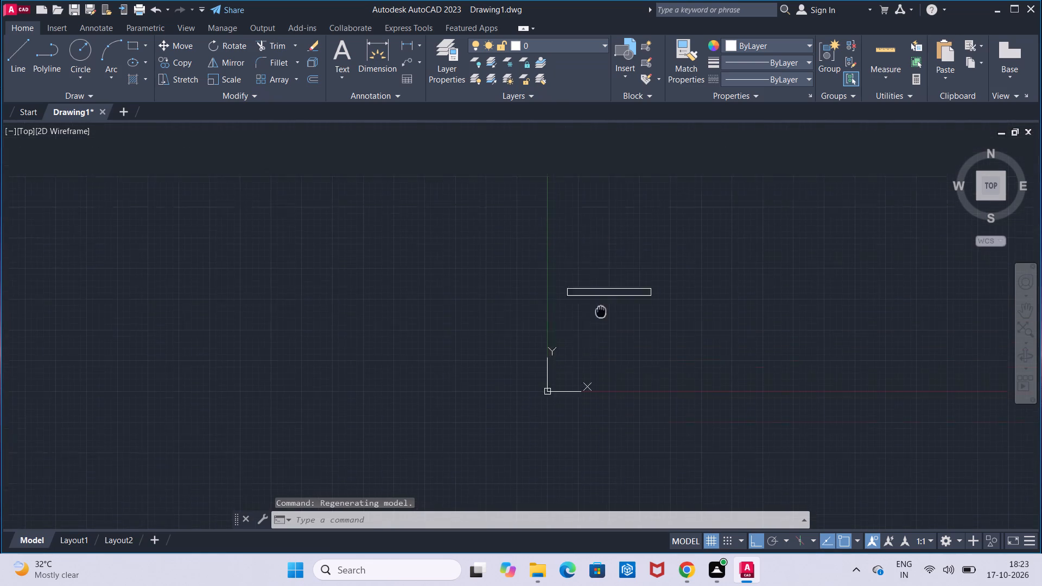
middle_drag(601, 334, 601, 360)
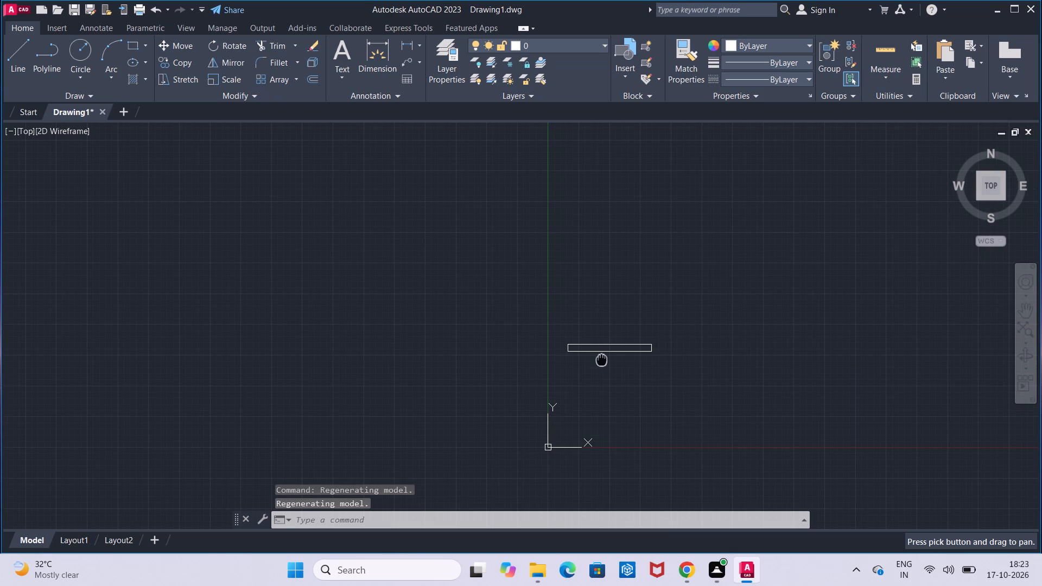
scroll(595, 364, up, 1)
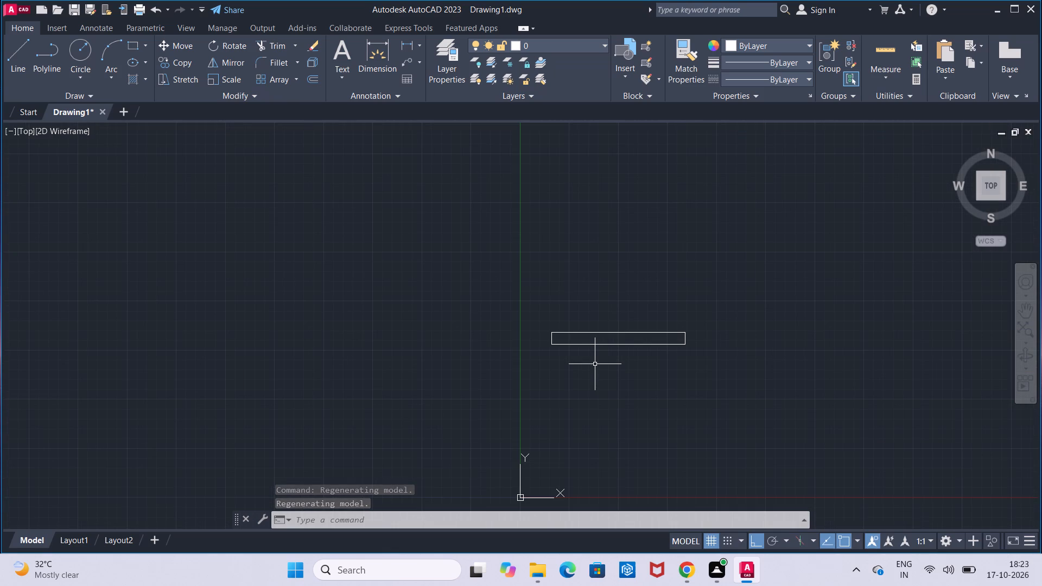
click(758, 79)
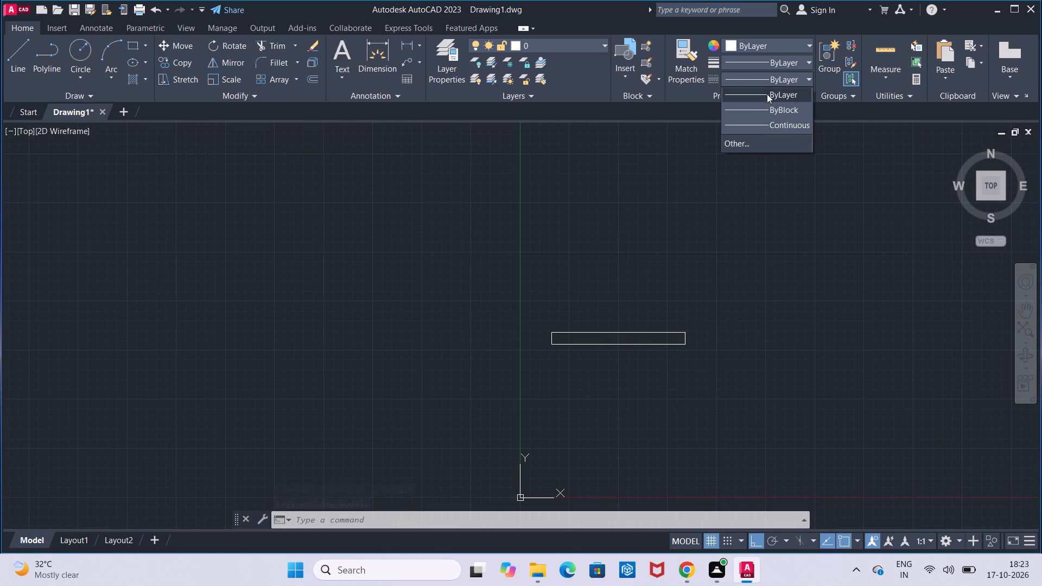
click(776, 145)
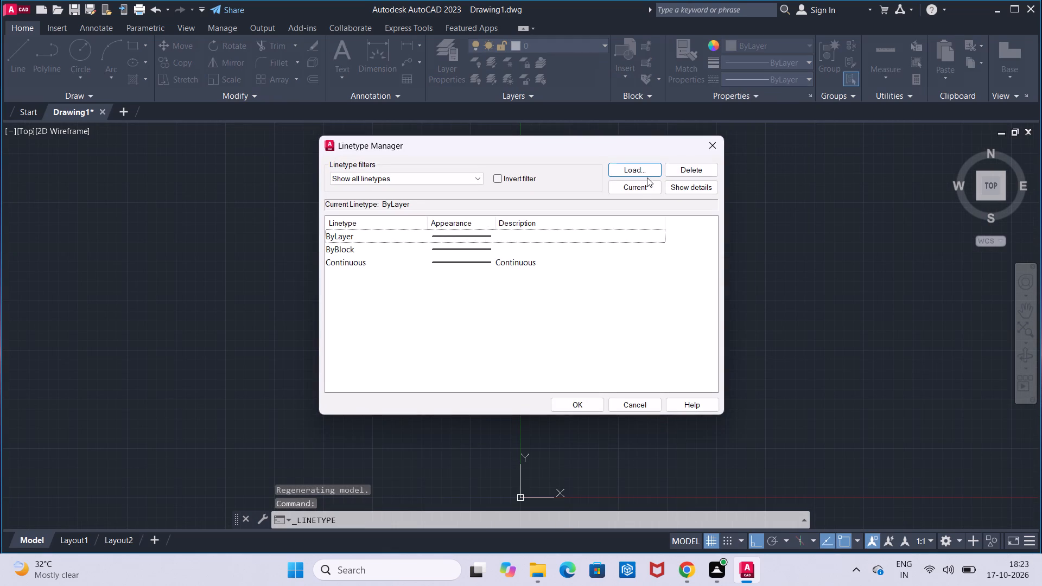
click(647, 169)
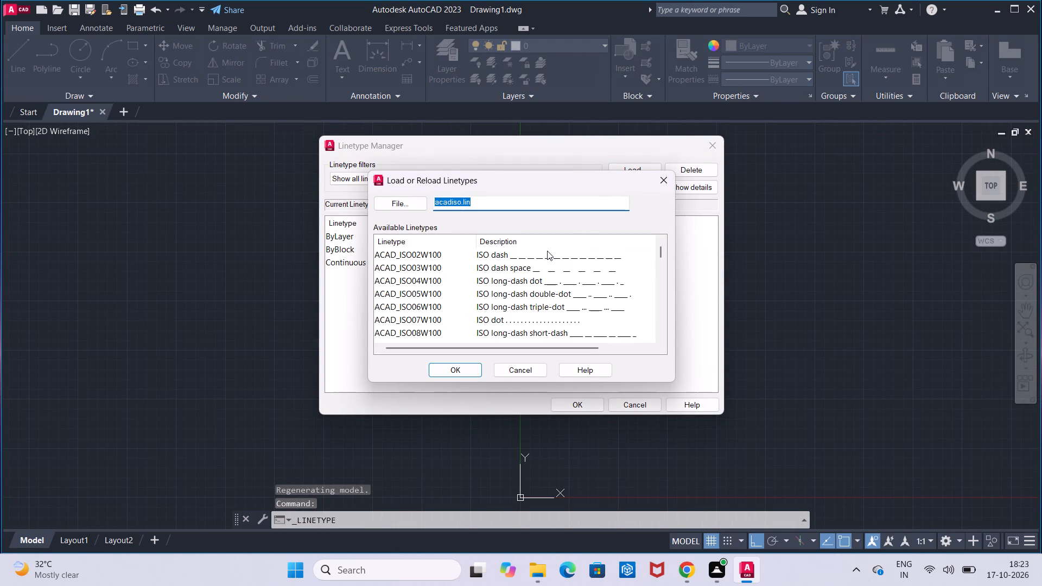
scroll(547, 251, down, 4)
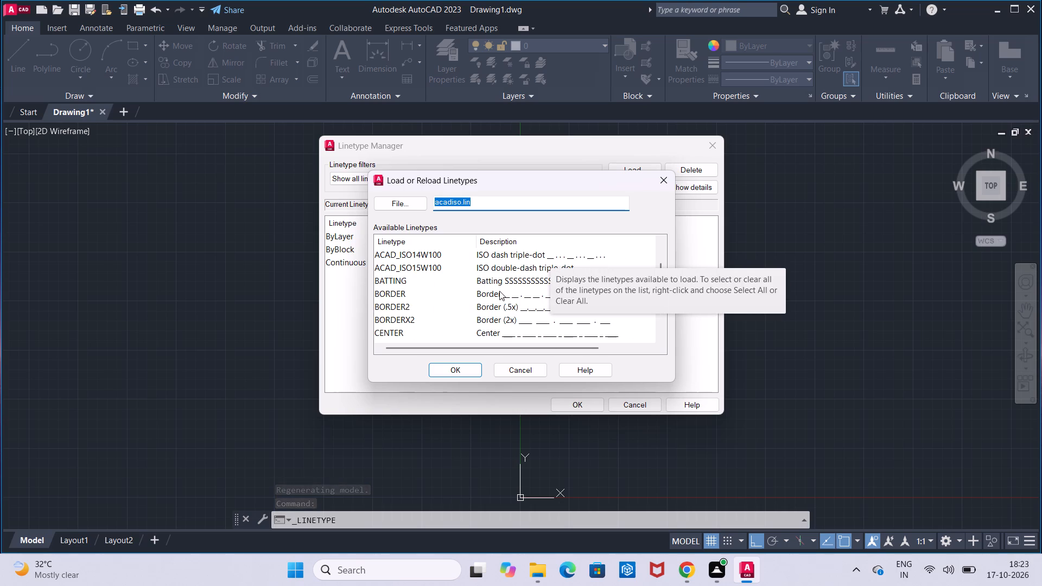
scroll(499, 291, down, 1)
click(499, 291)
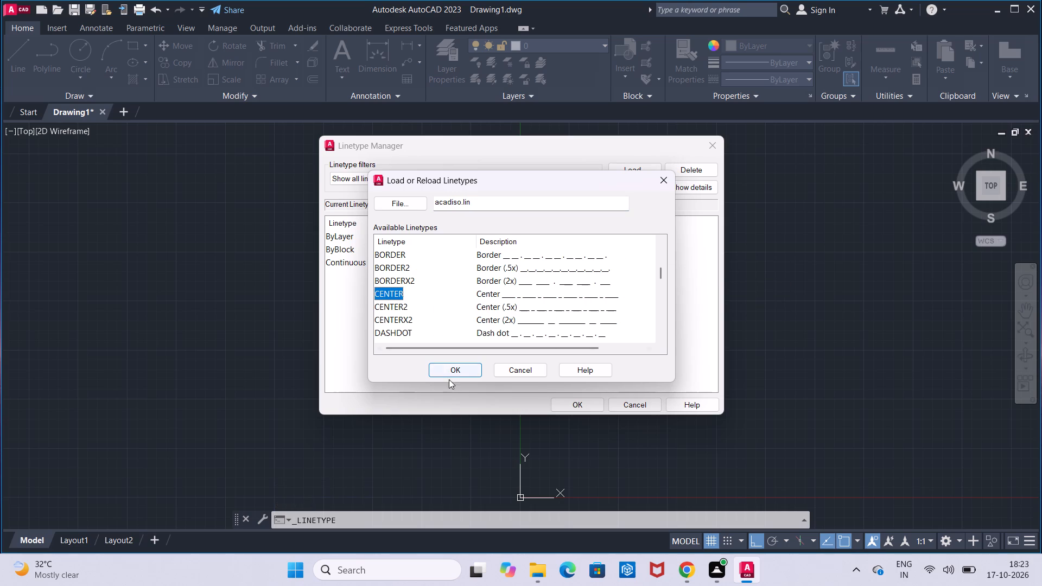
click(453, 366)
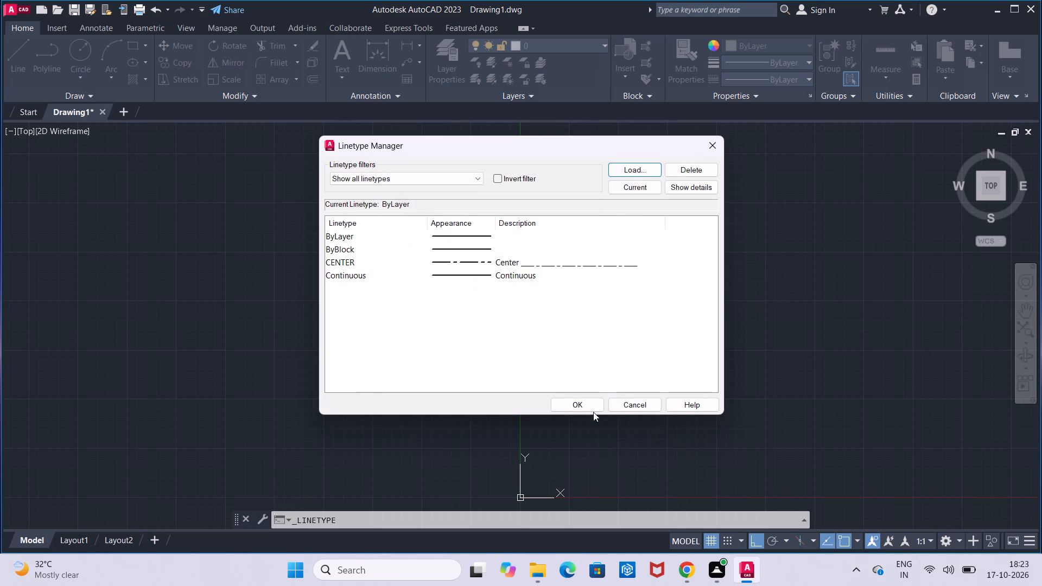
click(587, 409)
Draw a 136 mm horizontal line about 100 mm below the base rectangle, aligned with its left edge.
click(18, 71)
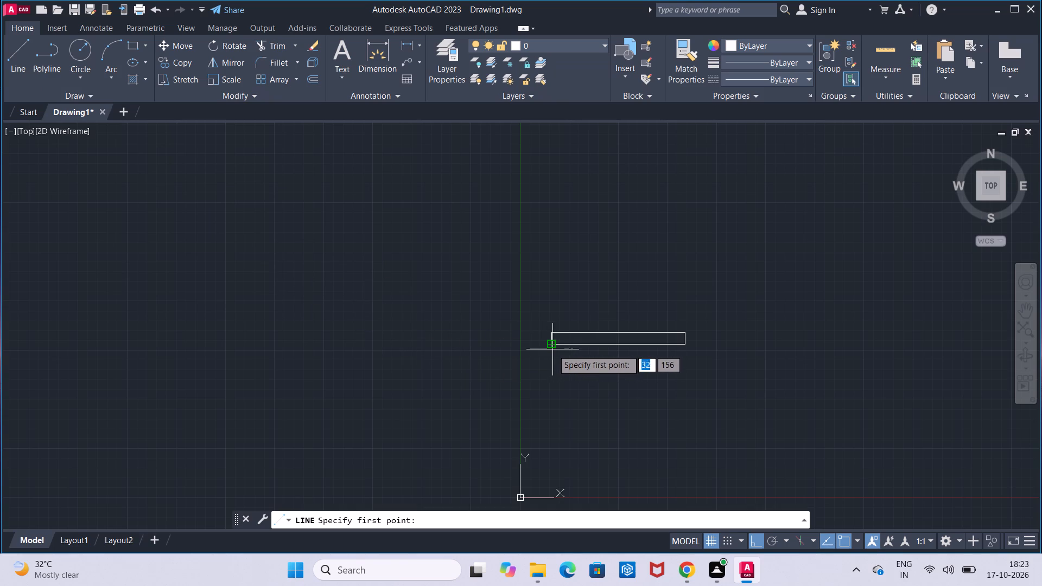
click(554, 442)
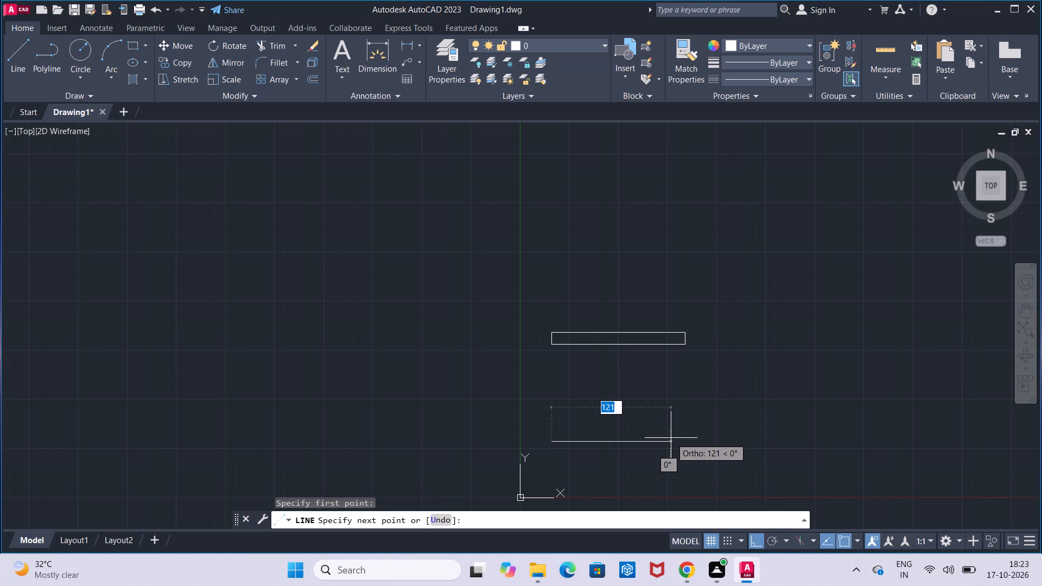
text(13)
key(6)
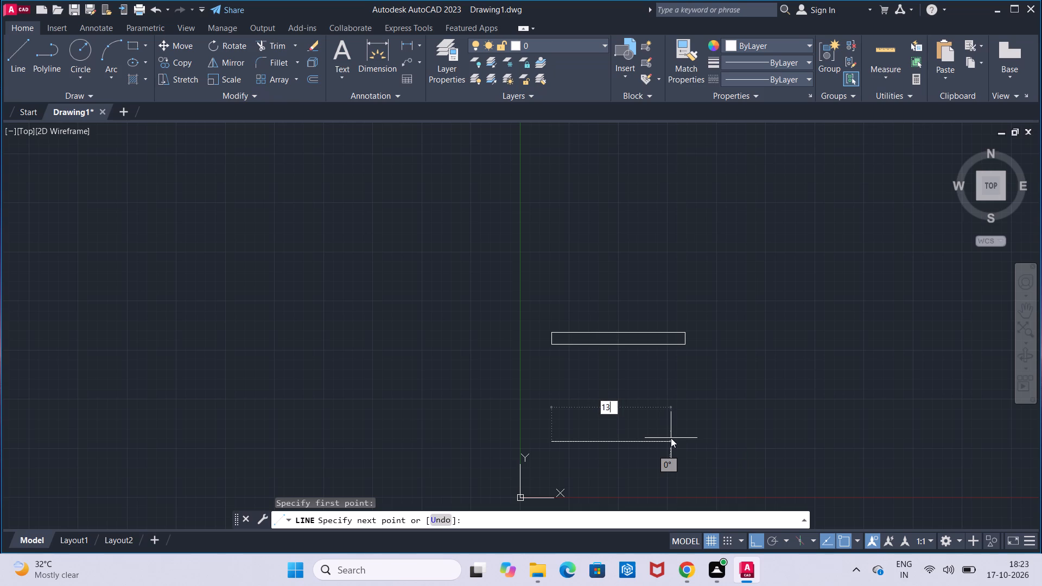
key(Return)
key(Escape)
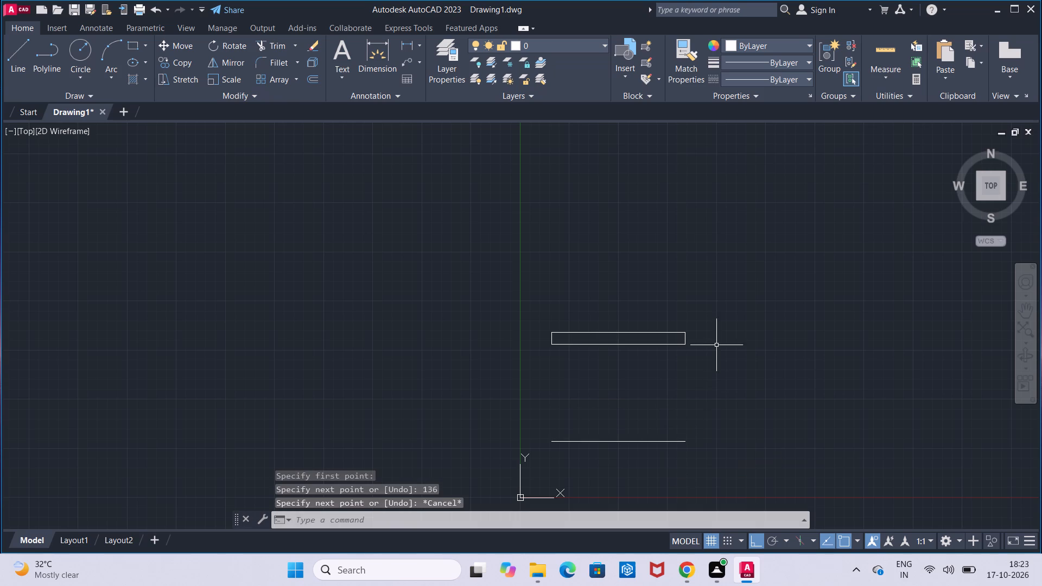
Change the lower 136 mm horizontal line to the CENTER linetype.
click(764, 82)
click(587, 328)
click(605, 442)
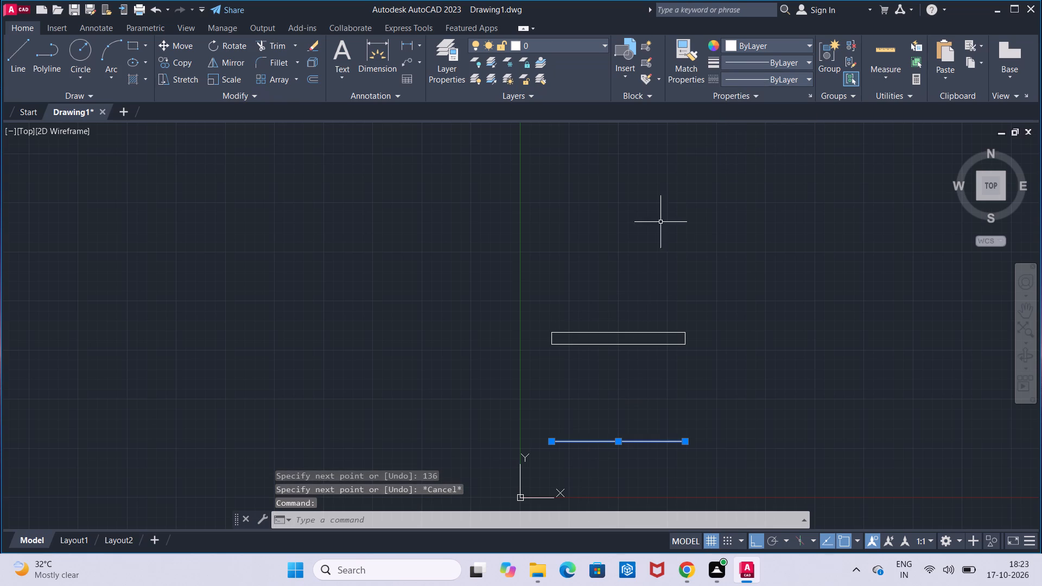
click(786, 87)
click(800, 82)
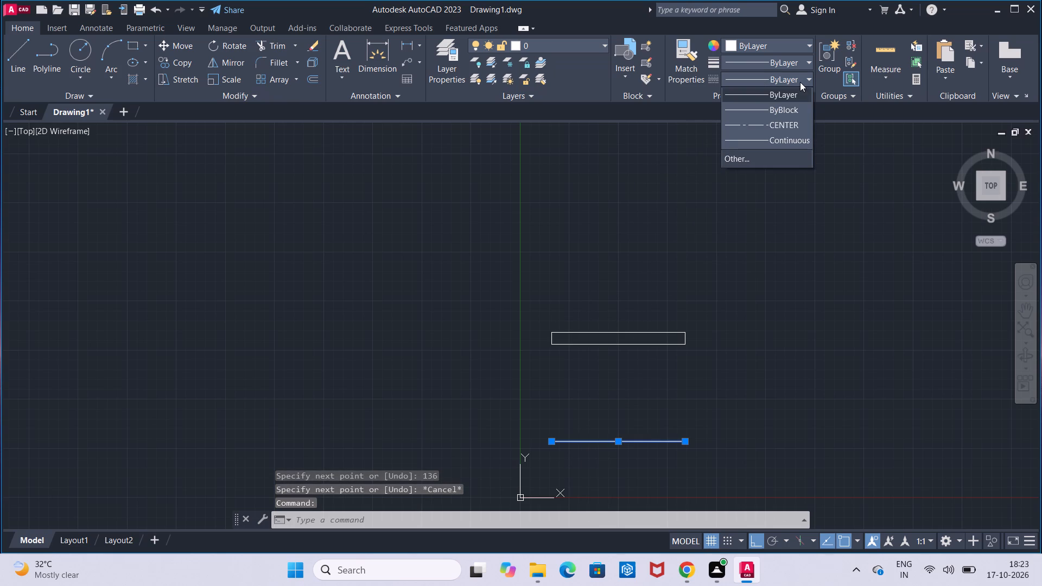
click(798, 131)
key(Escape)
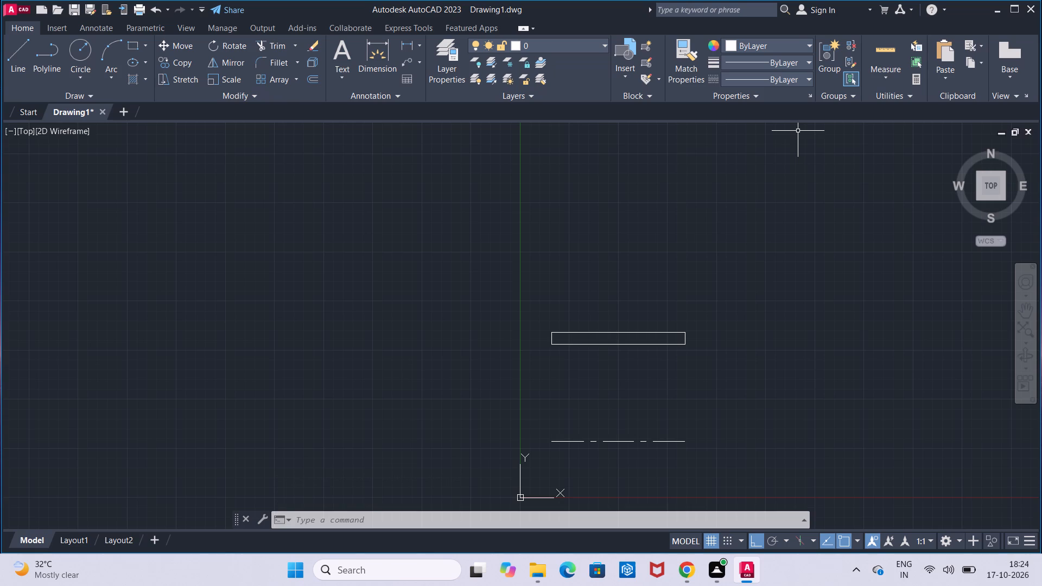
Draw a 34 mm vertical line upward from the midpoint of the base rectangle's top edge.
click(20, 56)
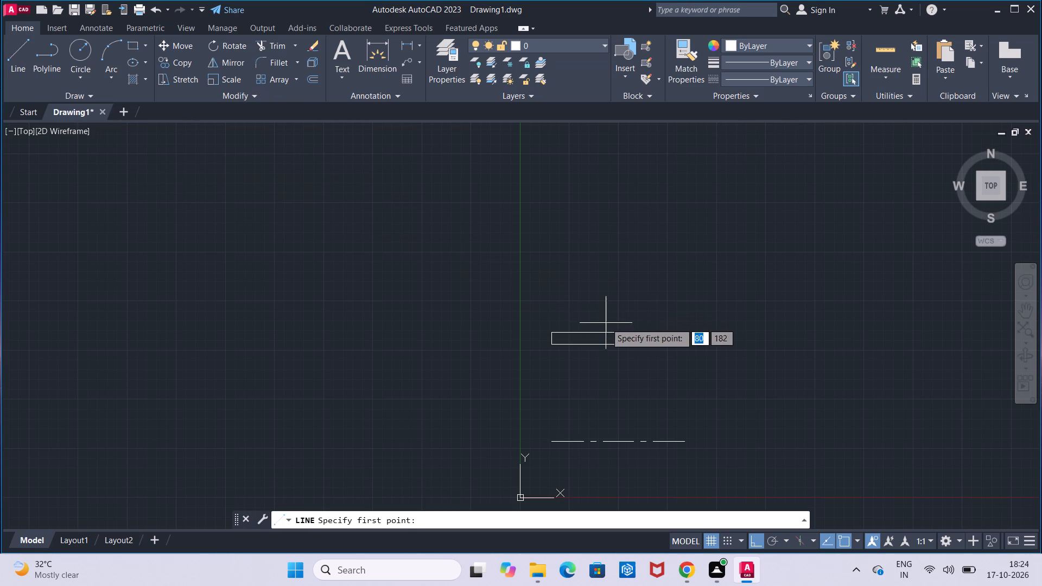
click(618, 329)
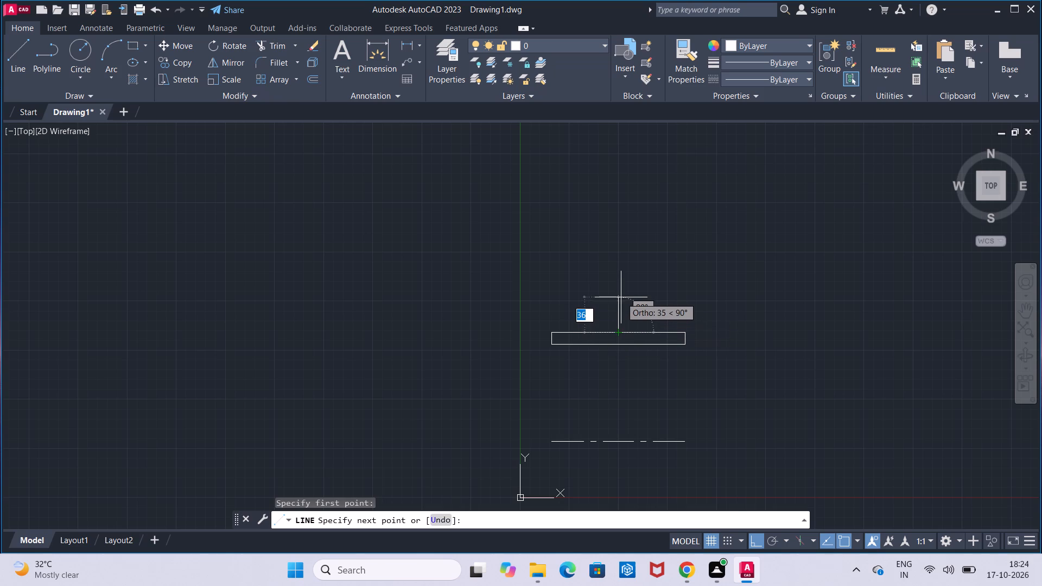
key(3)
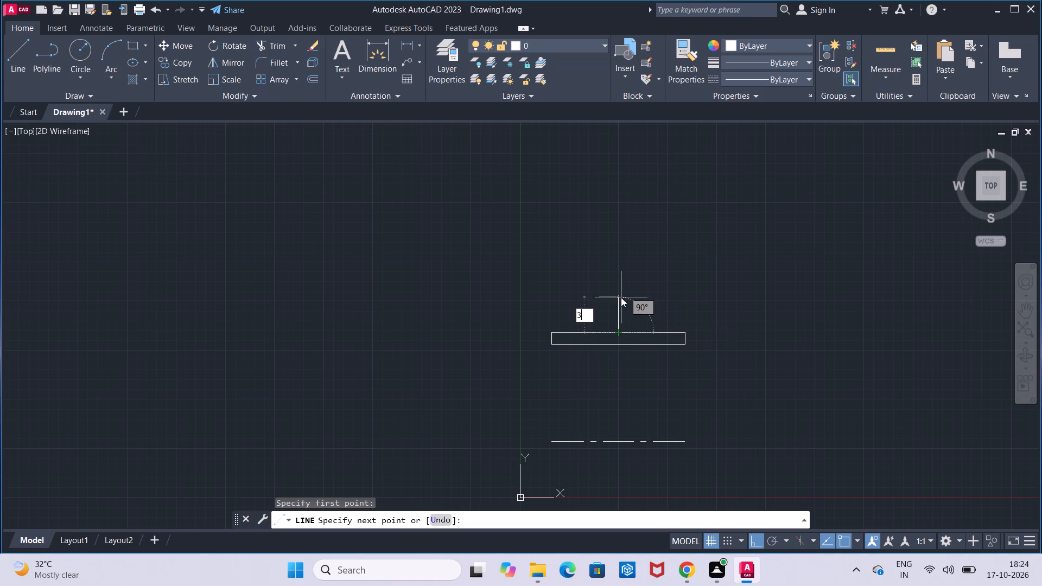
key(4)
key(Return)
key(Escape)
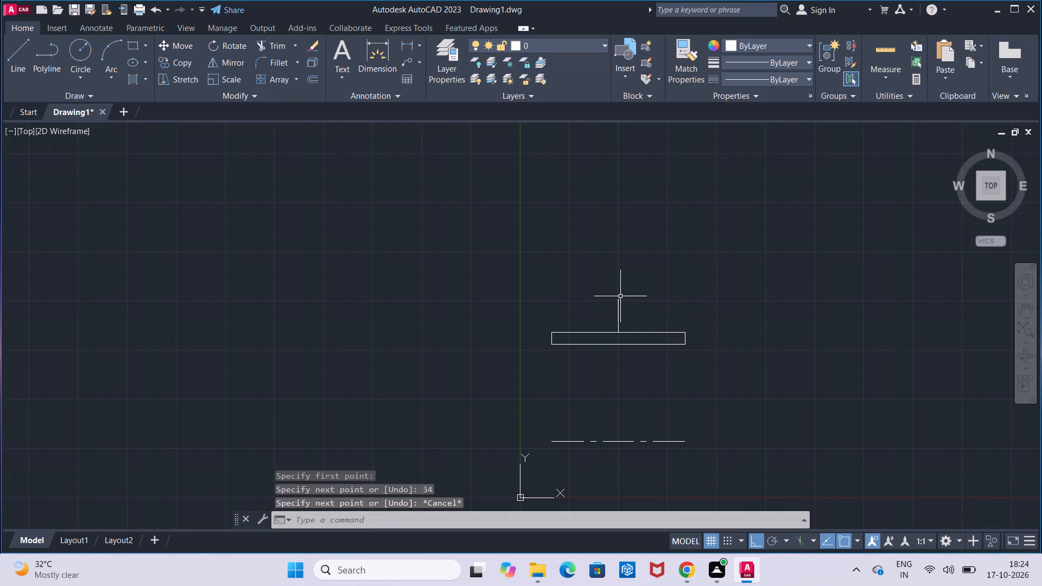
scroll(616, 281, up, 1)
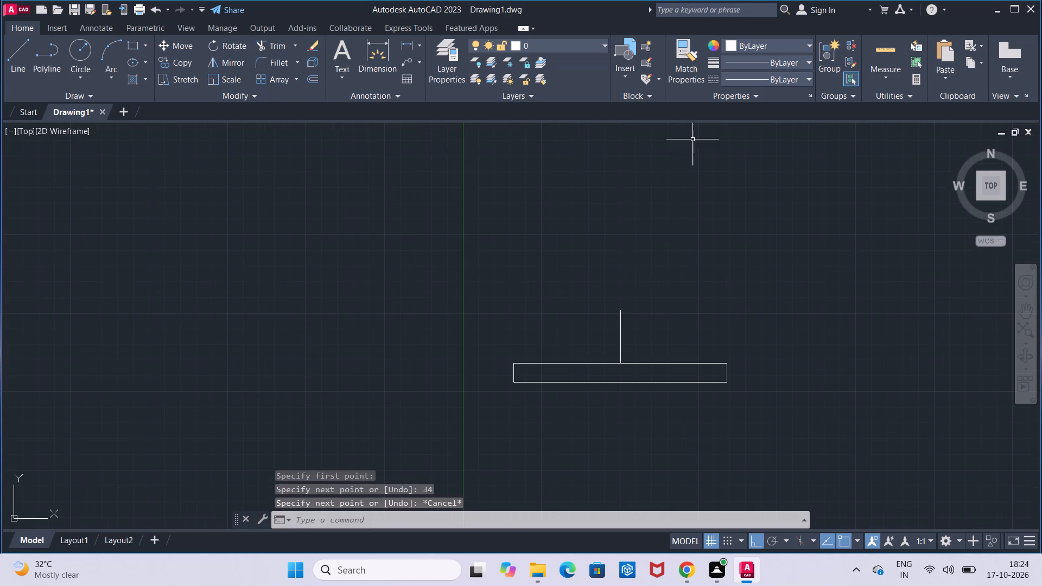
Check the vertical line's height with trial linear dimensions from the base rectangle's bottom and top edges.
click(761, 75)
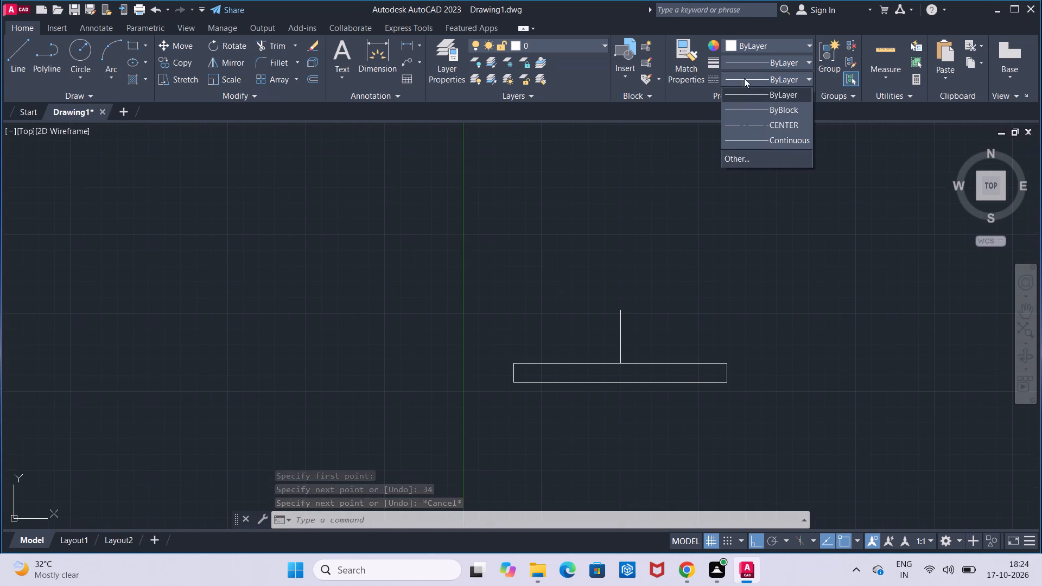
click(745, 73)
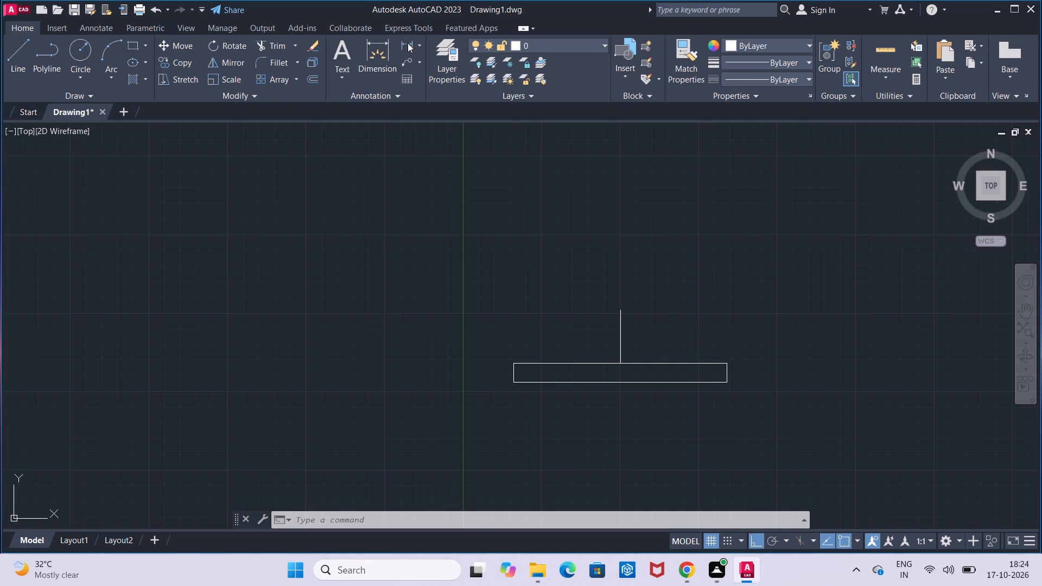
click(408, 43)
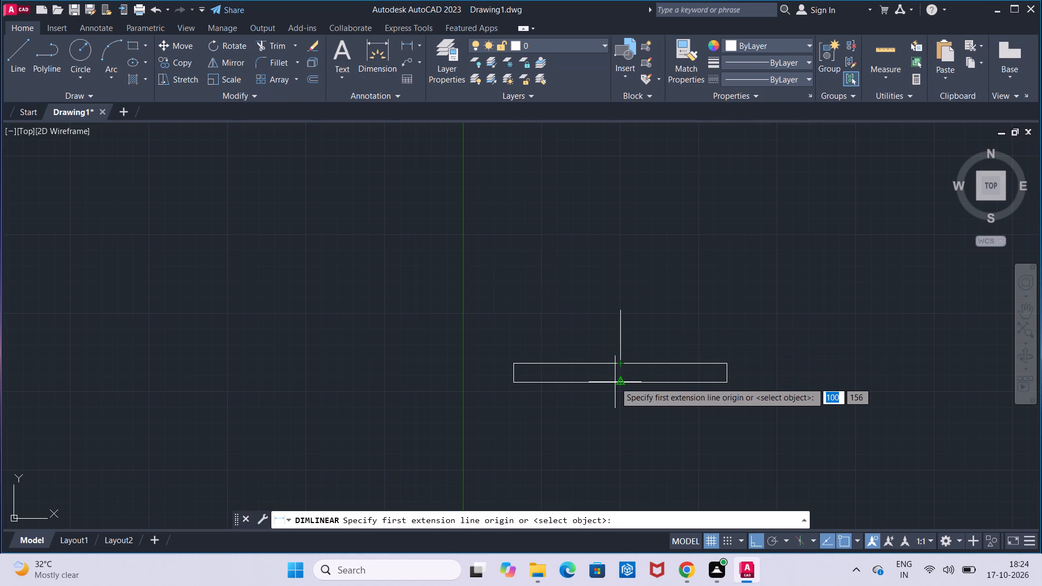
click(623, 382)
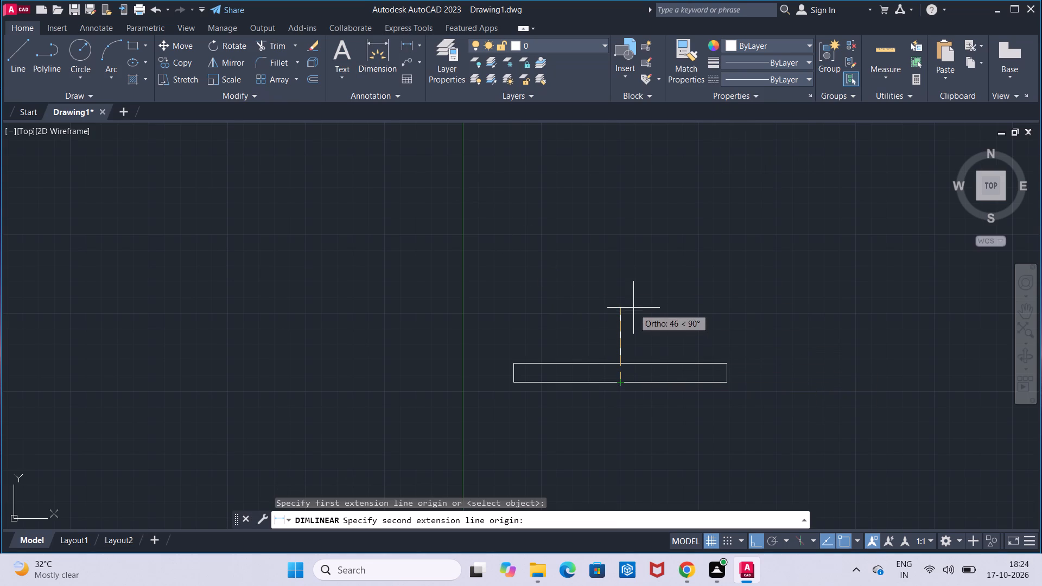
click(620, 303)
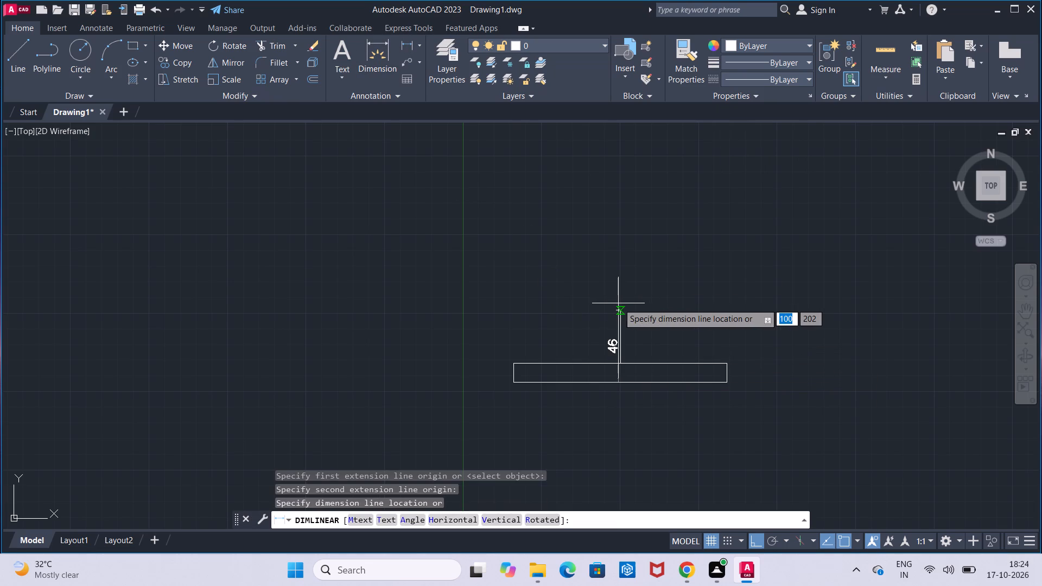
key(Escape)
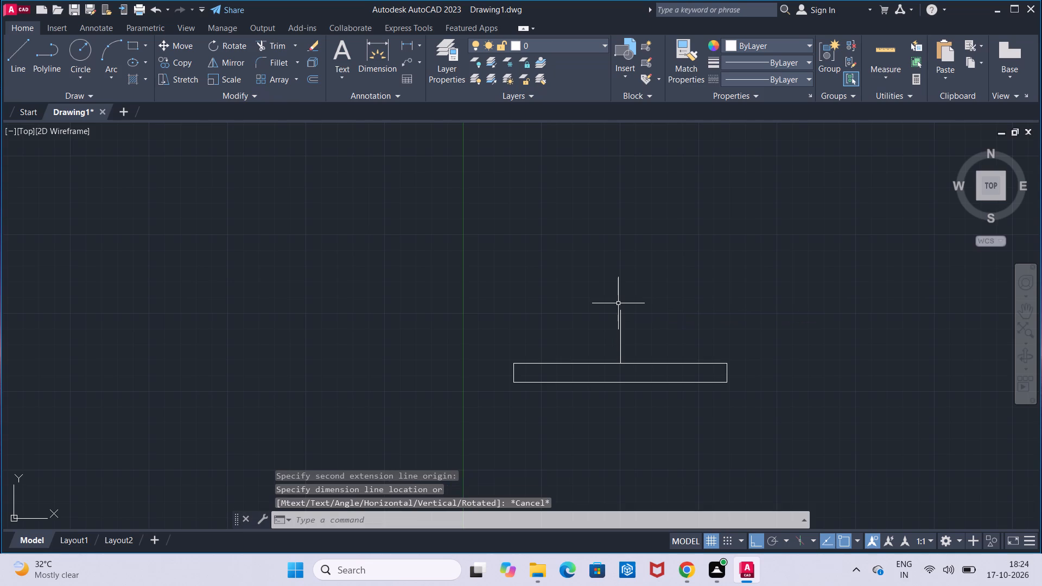
click(776, 80)
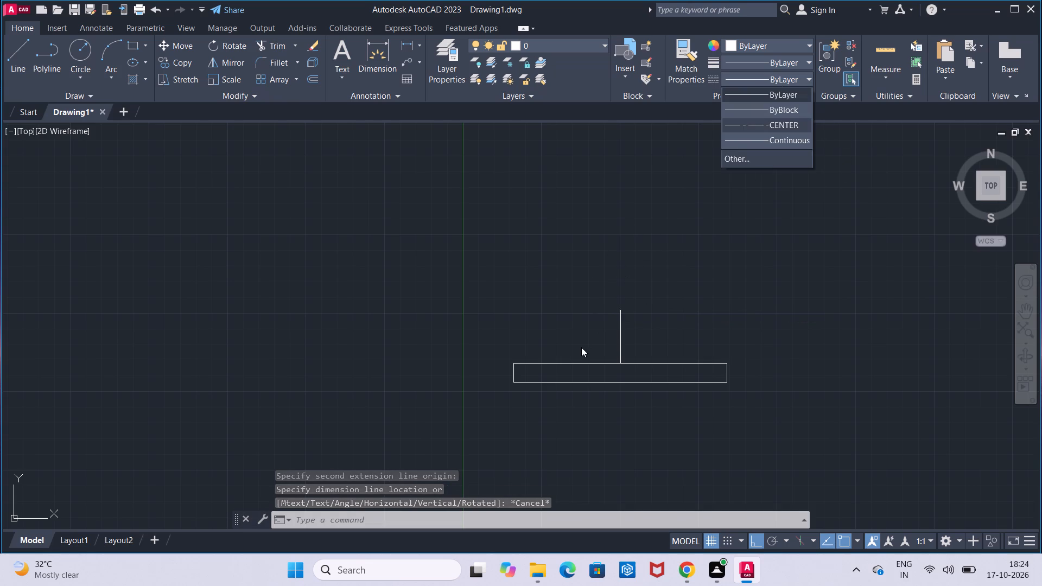
click(637, 125)
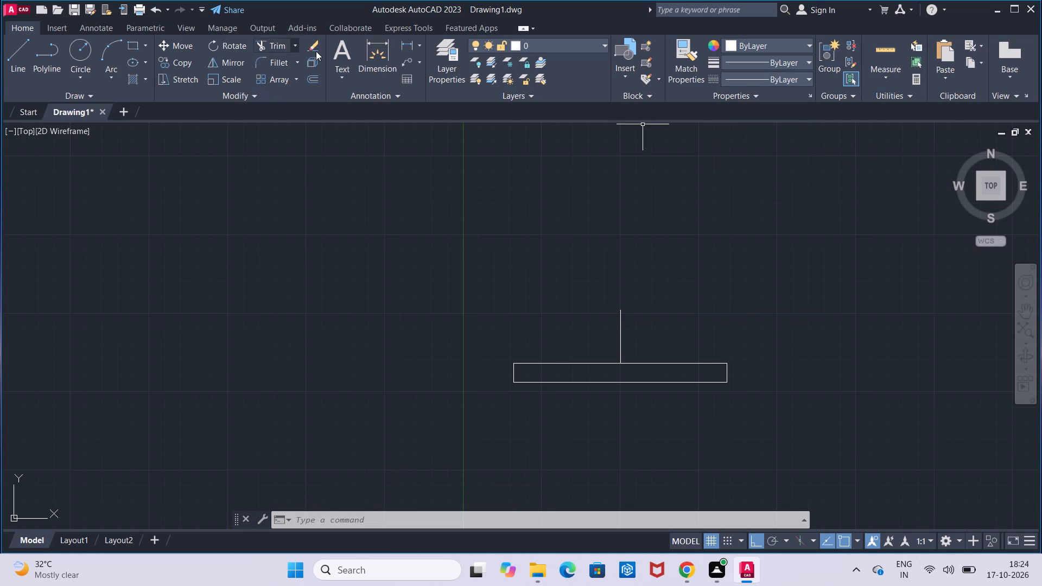
click(406, 43)
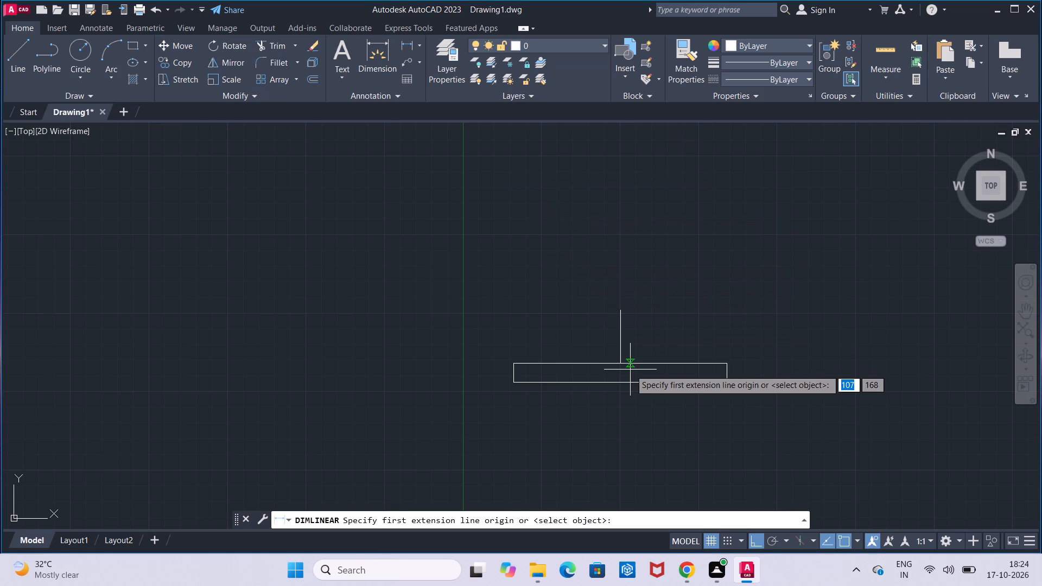
click(620, 367)
click(618, 310)
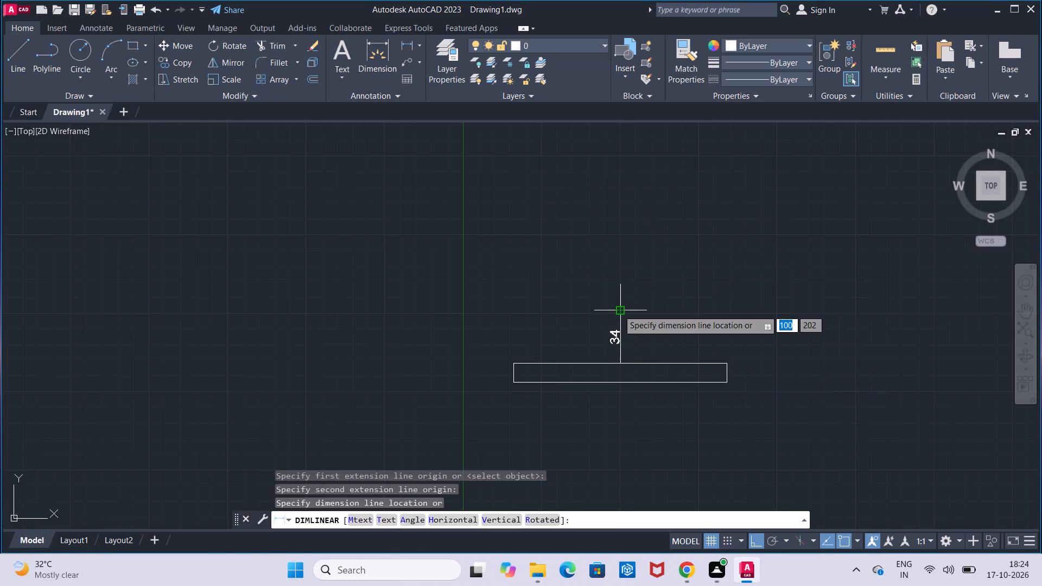
key(Escape)
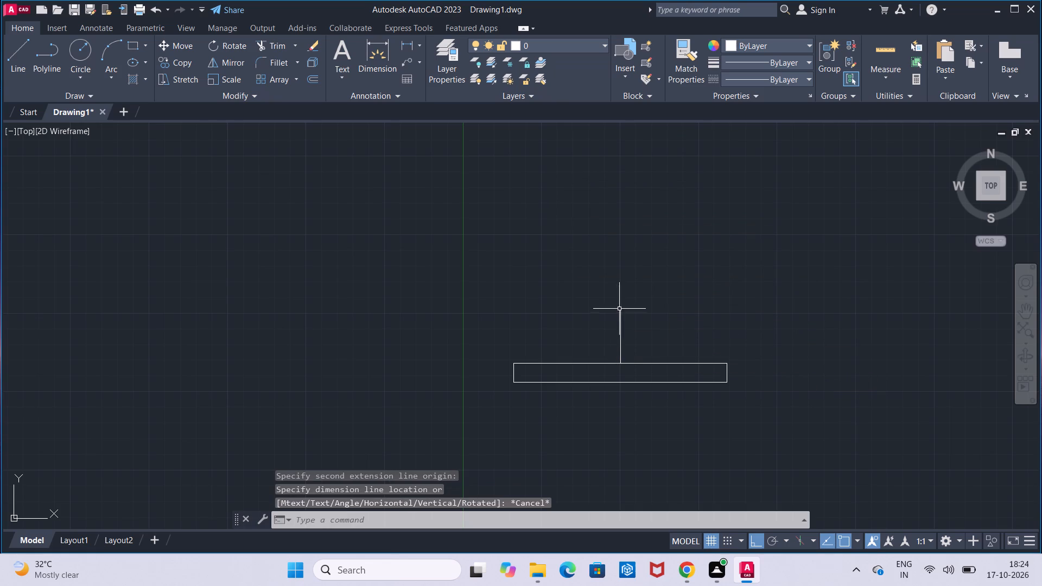
Delete the vertical line standing on the base rectangle's top edge.
click(615, 297)
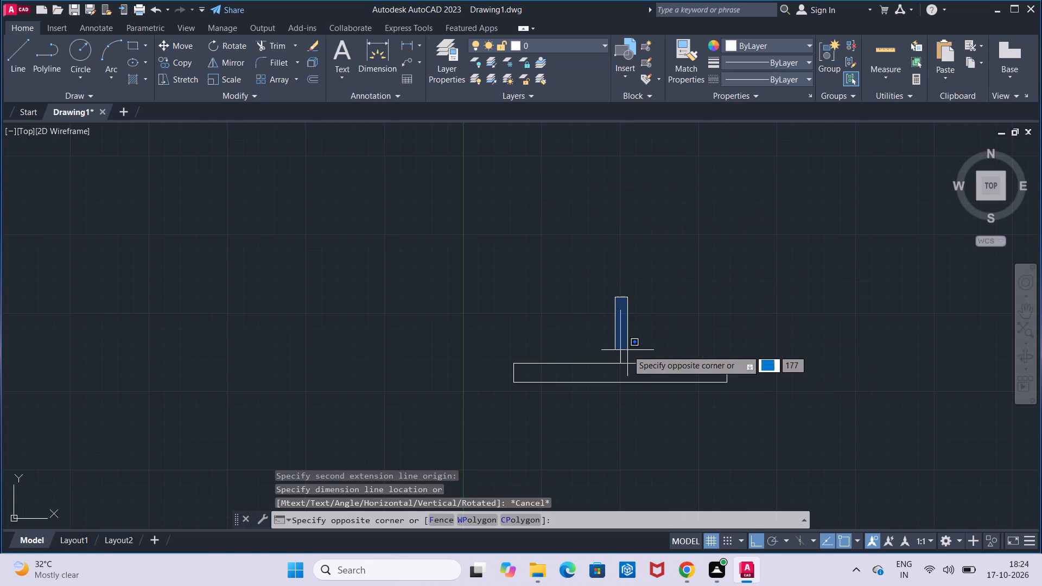
click(627, 350)
click(582, 299)
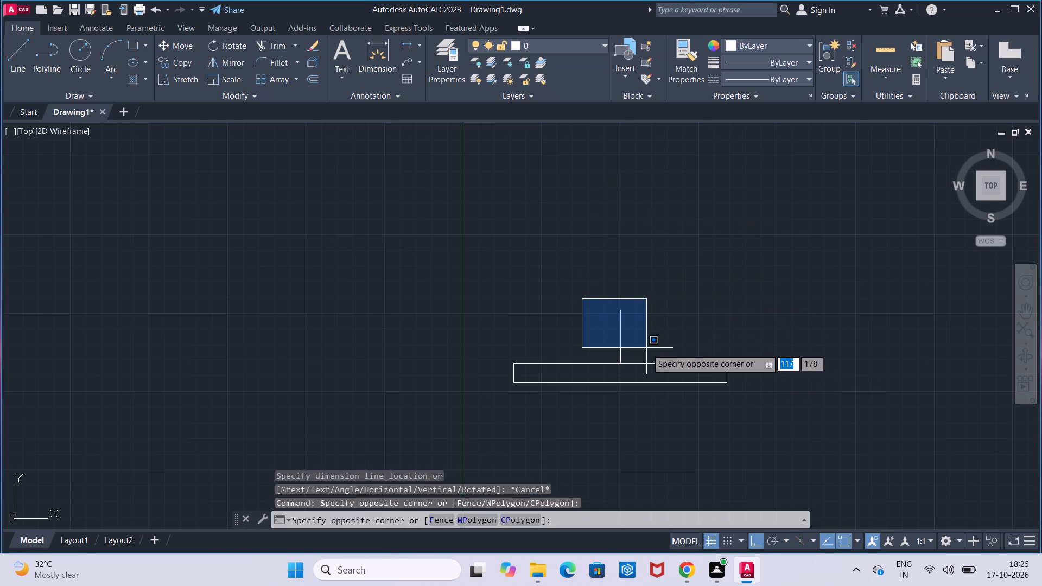
click(646, 368)
key(Delete)
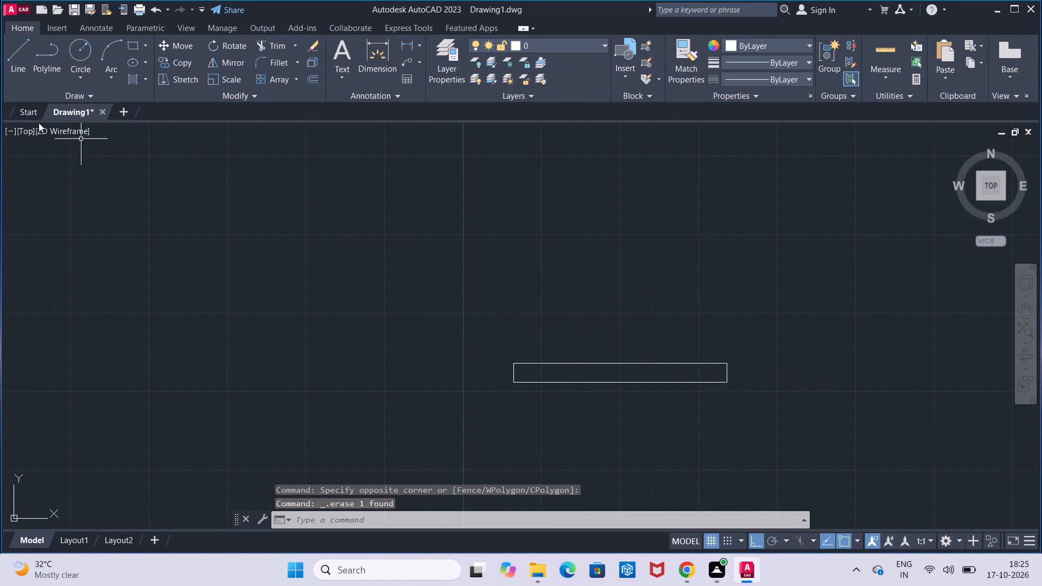
Set CENTER as the current linetype for new objects.
click(735, 79)
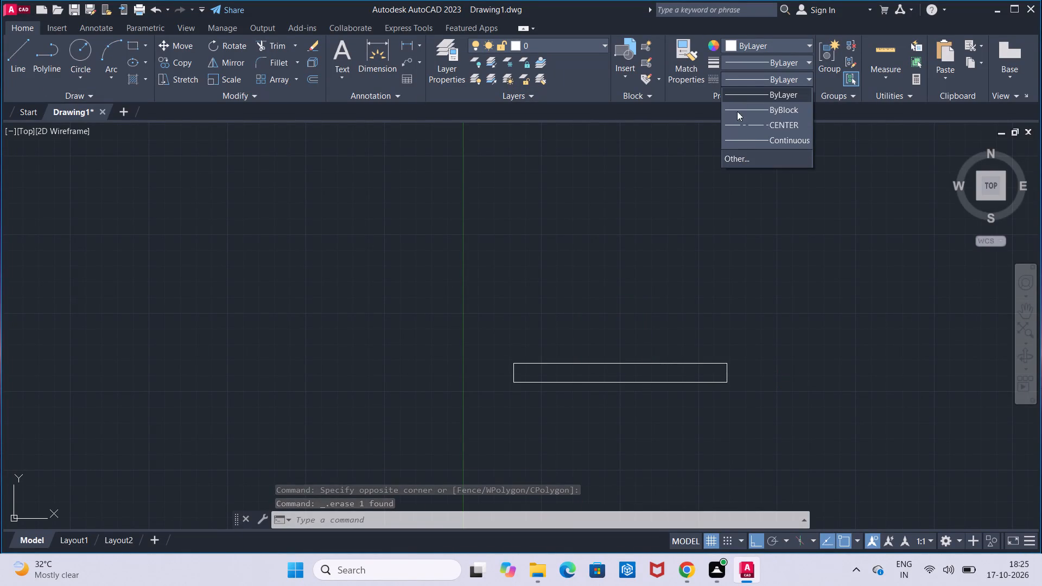
click(761, 125)
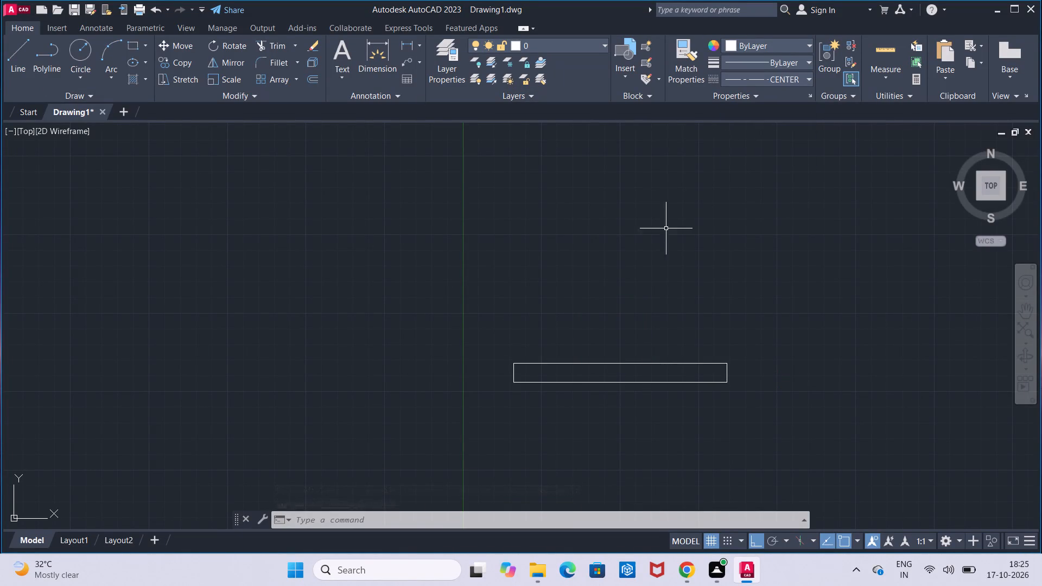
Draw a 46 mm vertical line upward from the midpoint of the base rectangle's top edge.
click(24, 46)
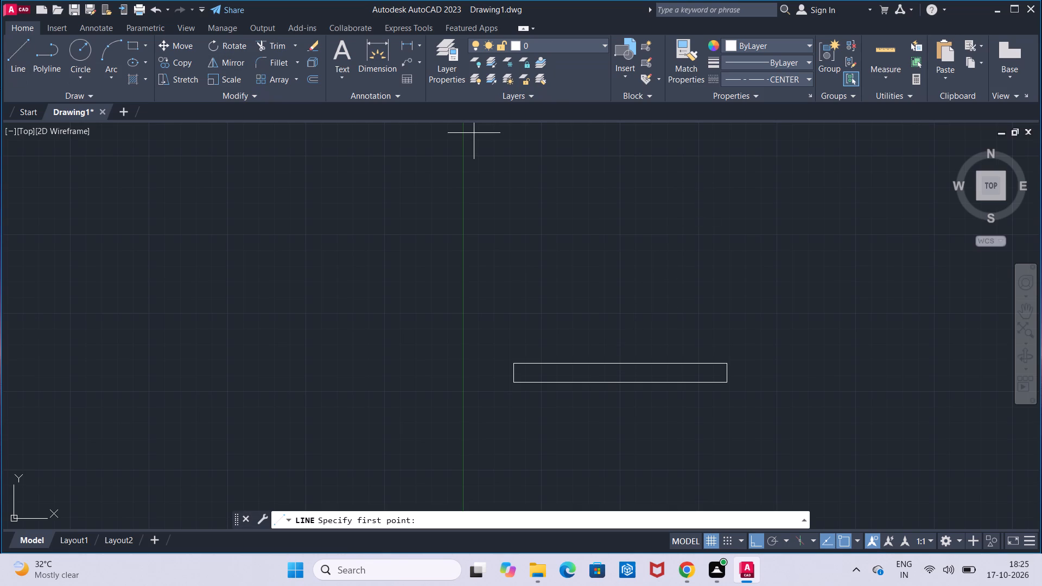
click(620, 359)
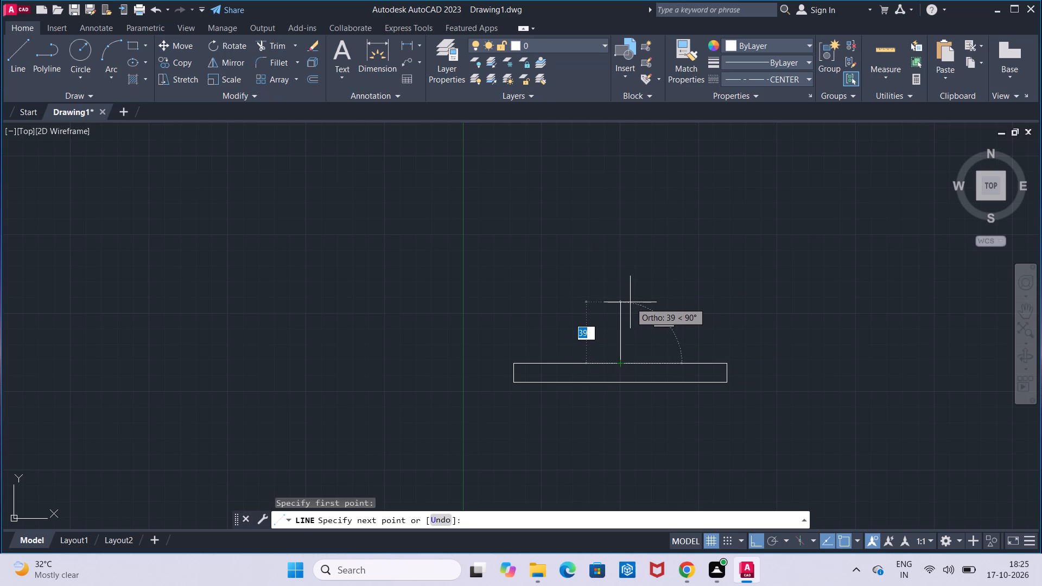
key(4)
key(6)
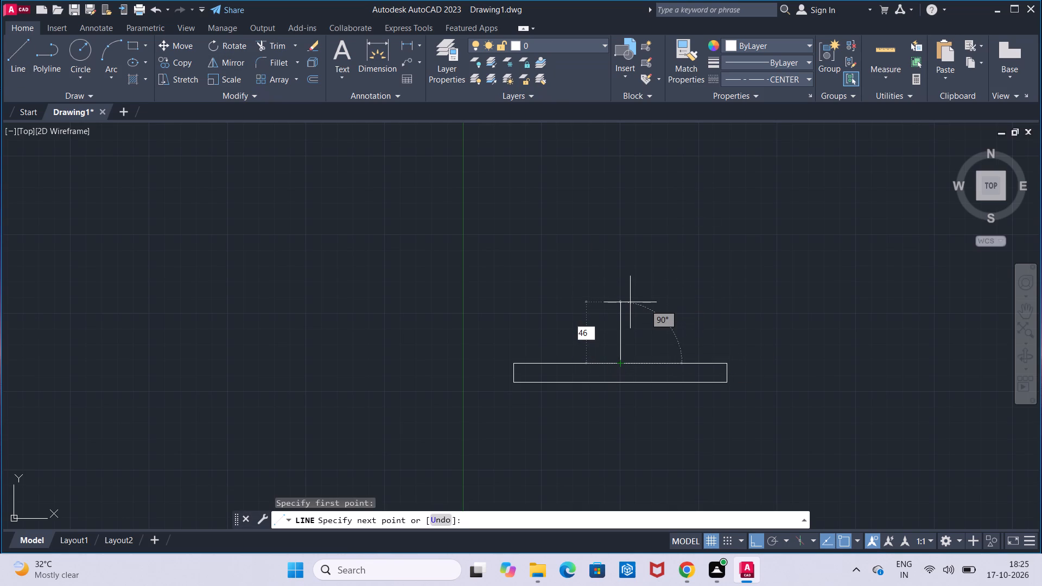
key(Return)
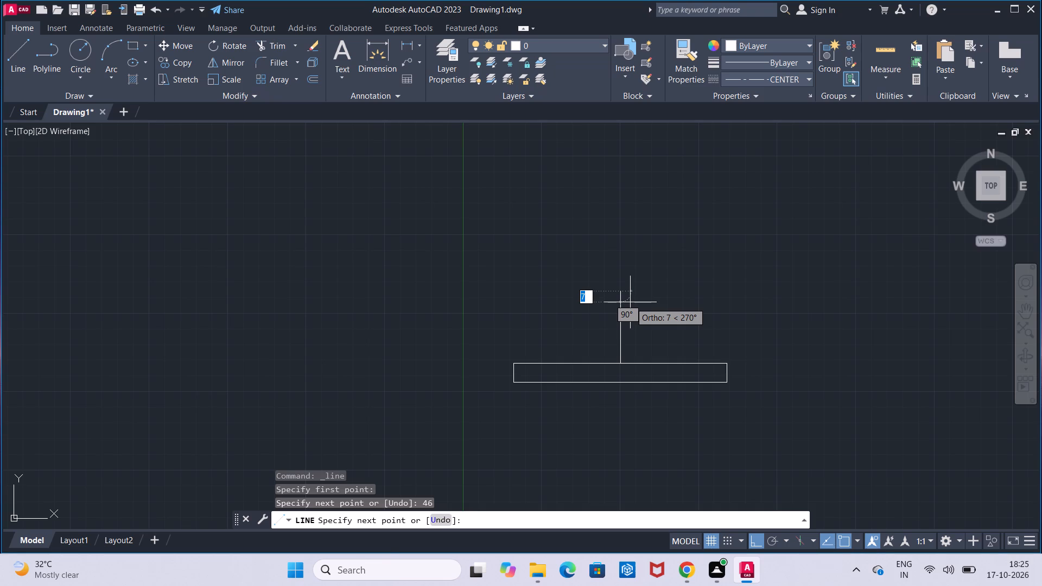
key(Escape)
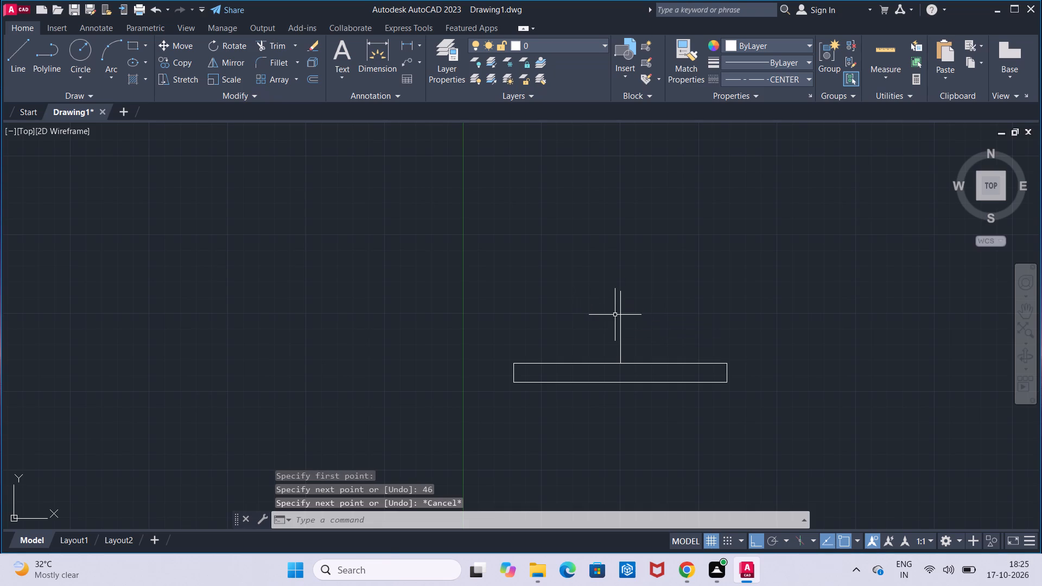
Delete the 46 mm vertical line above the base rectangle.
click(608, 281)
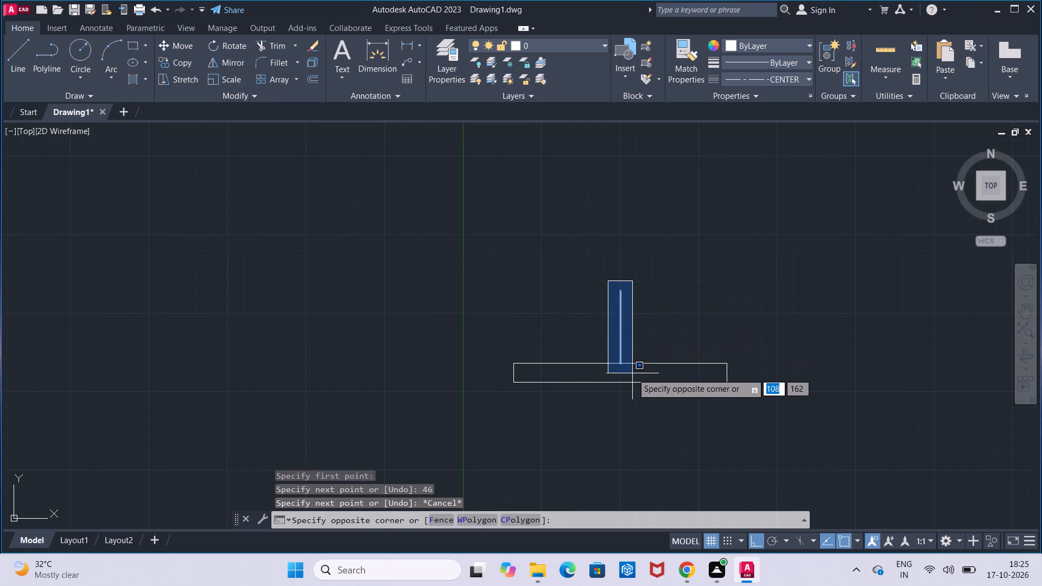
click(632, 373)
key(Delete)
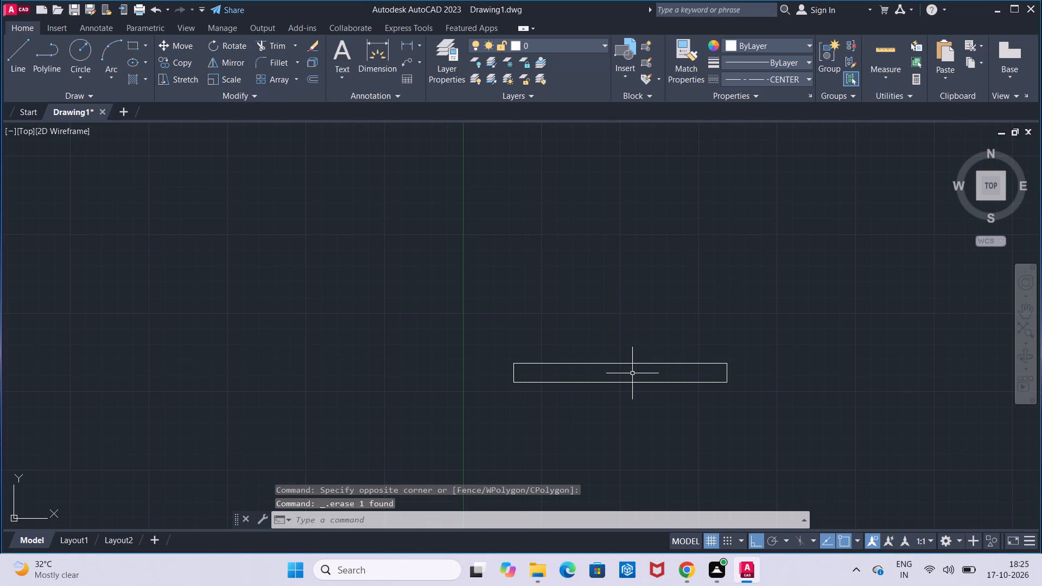
Draw a 44 mm vertical centre line upward from the midpoint of the base rectangle's top edge.
click(35, 66)
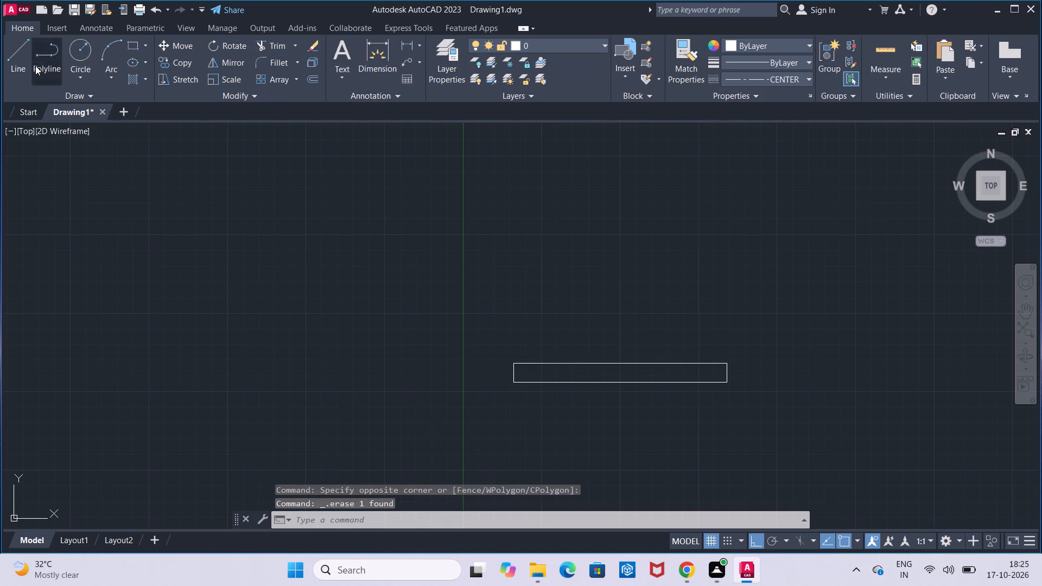
click(19, 66)
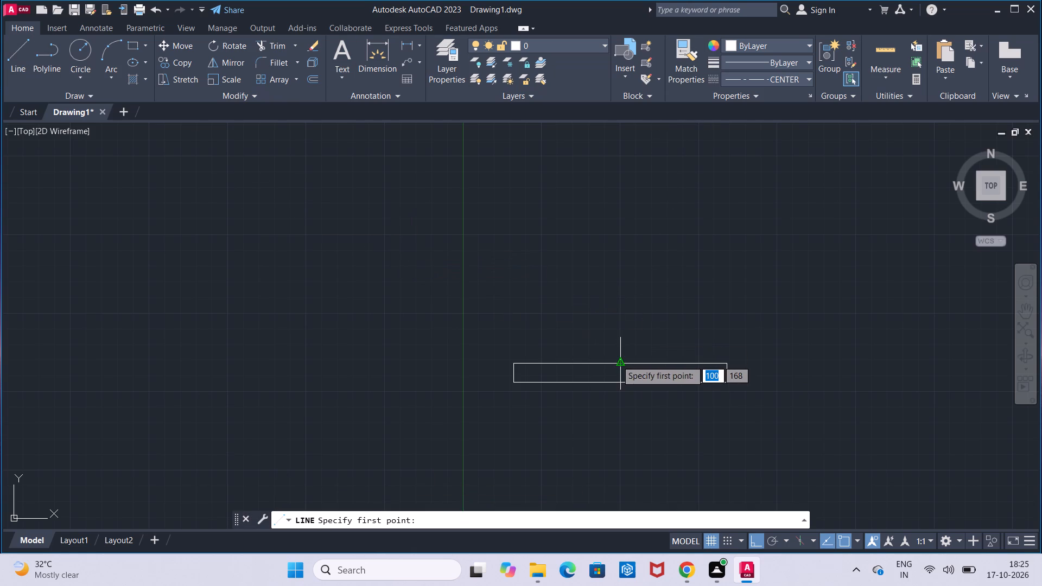
click(617, 360)
text(44)
key(Return)
key(Escape)
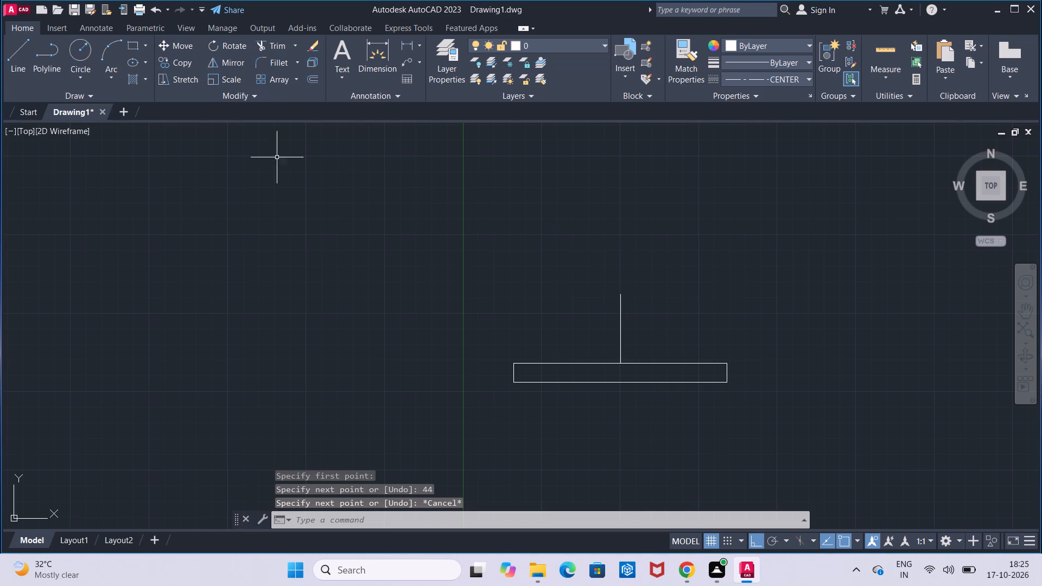
Draw a circle of radius 24 mm in the ByLayer linetype, centred on the vertical line's upper end.
click(739, 86)
click(742, 95)
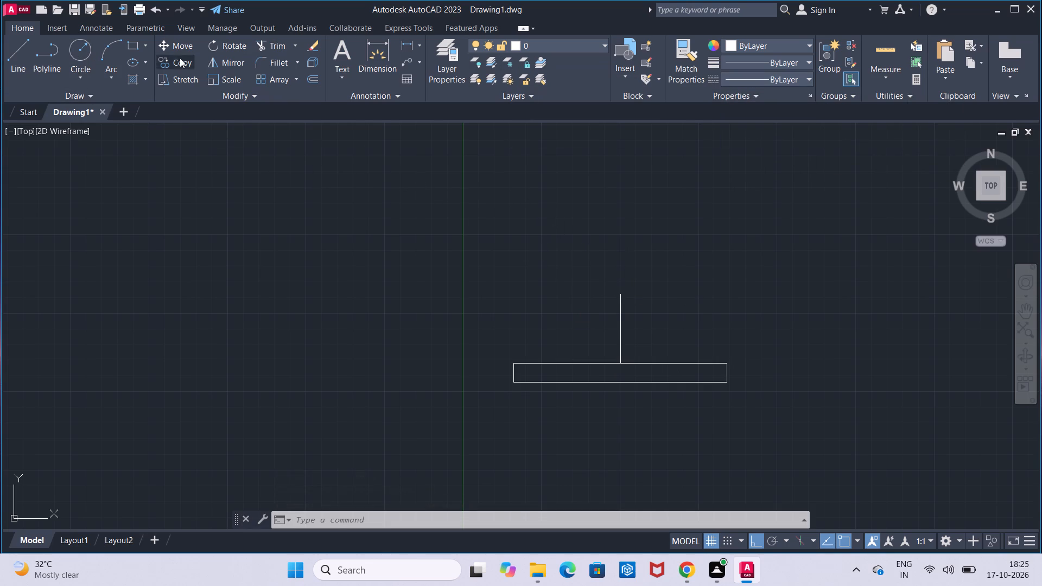
click(77, 44)
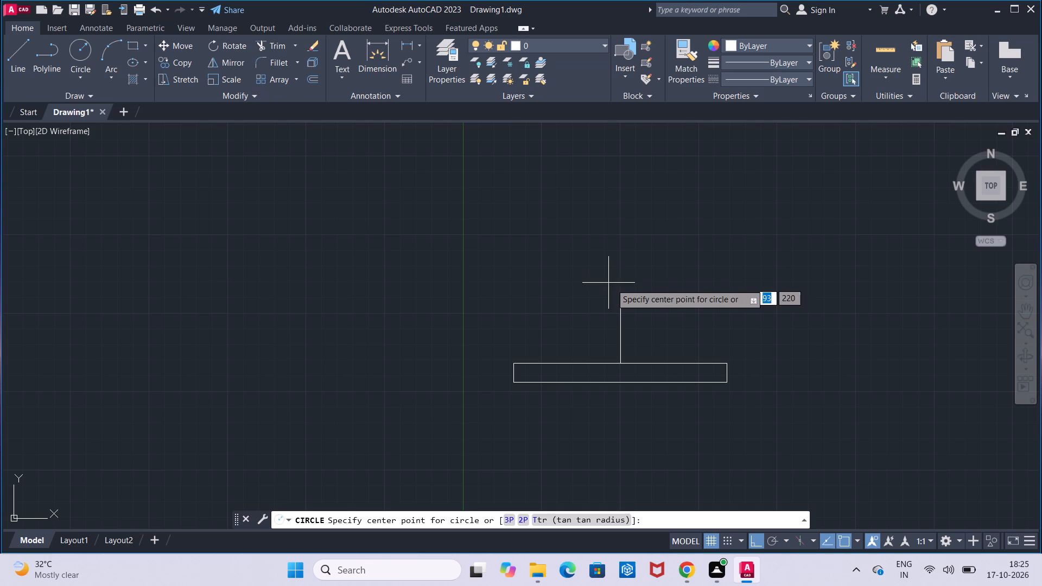
click(621, 291)
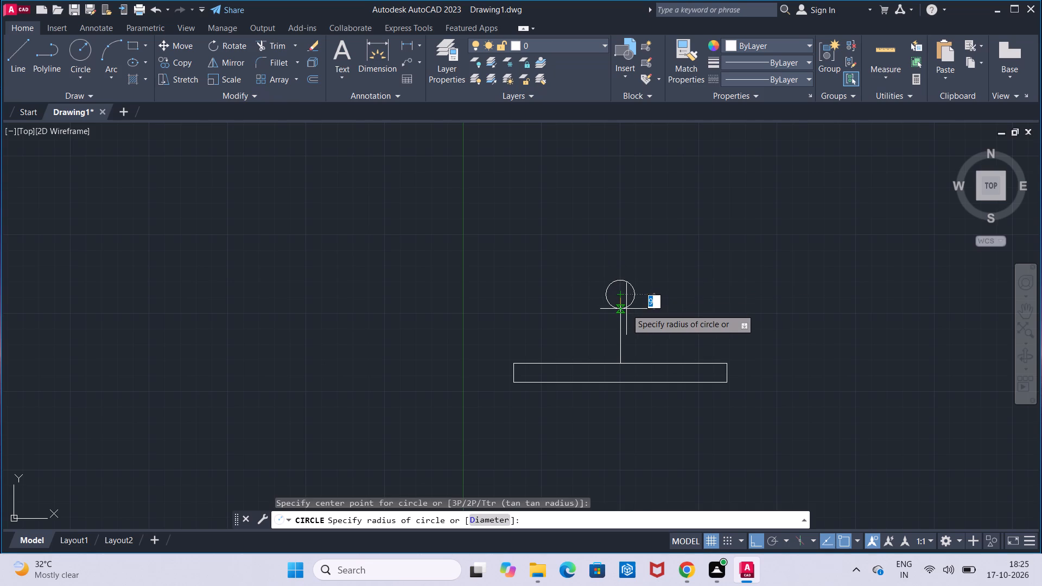
text(24)
key(Return)
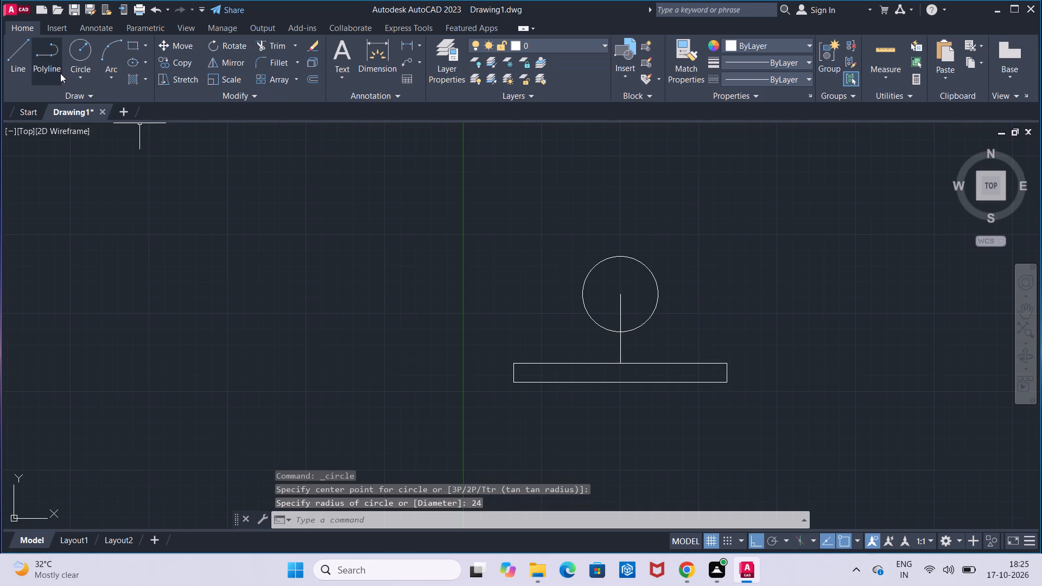
Draw a concentric circle of radius 12 mm inside the 24 mm radius circle.
click(80, 50)
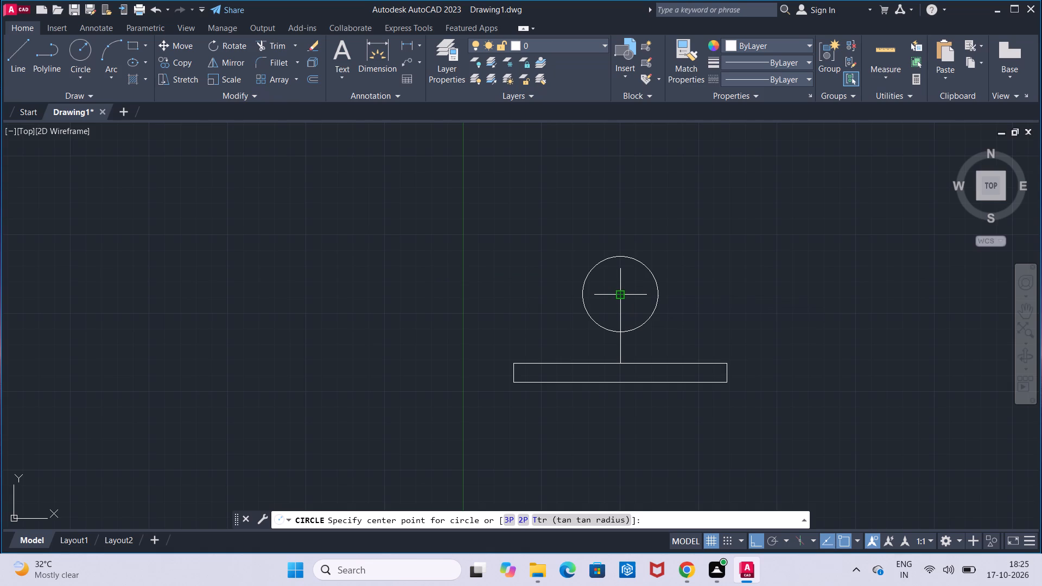
click(622, 294)
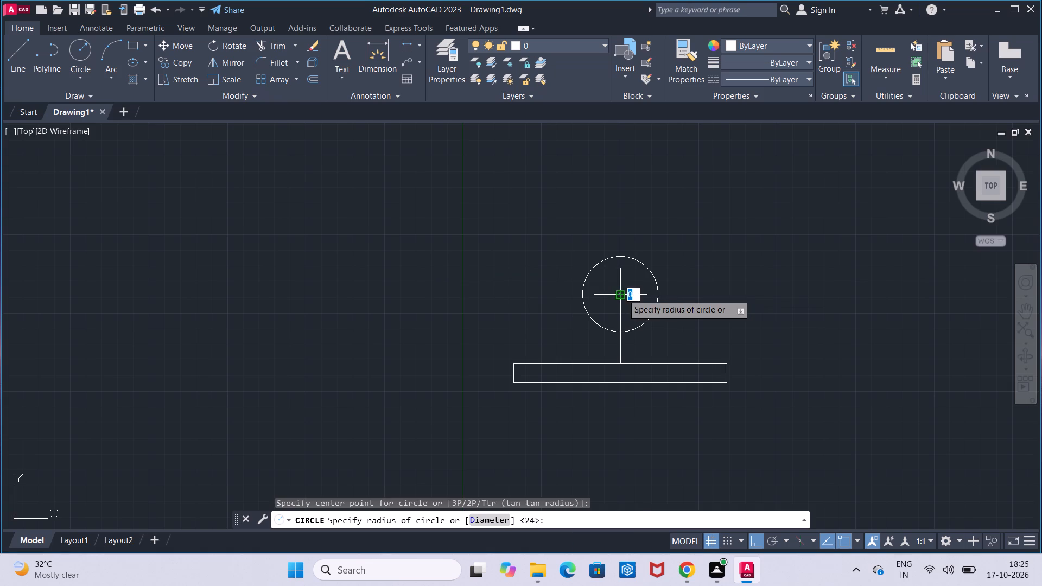
text(12)
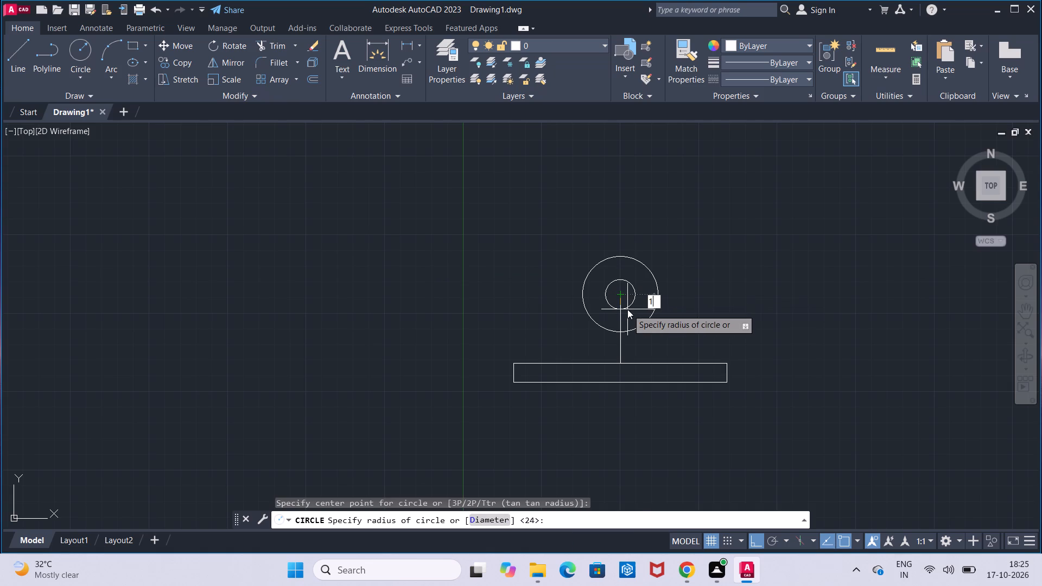
key(Return)
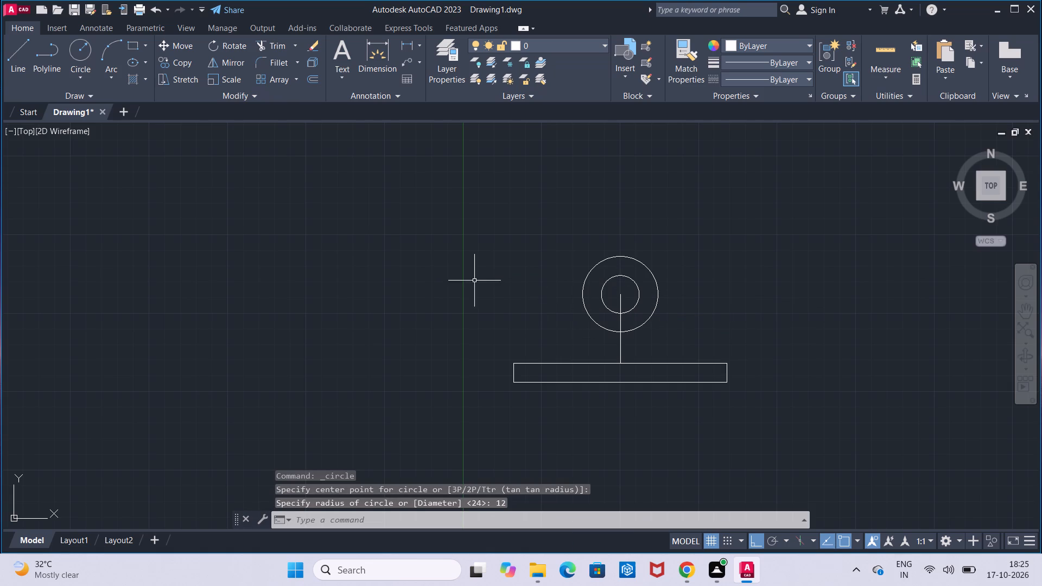
Draw a vertical line from the left side of the 24 mm radius circle down to the base rectangle's top edge.
click(7, 74)
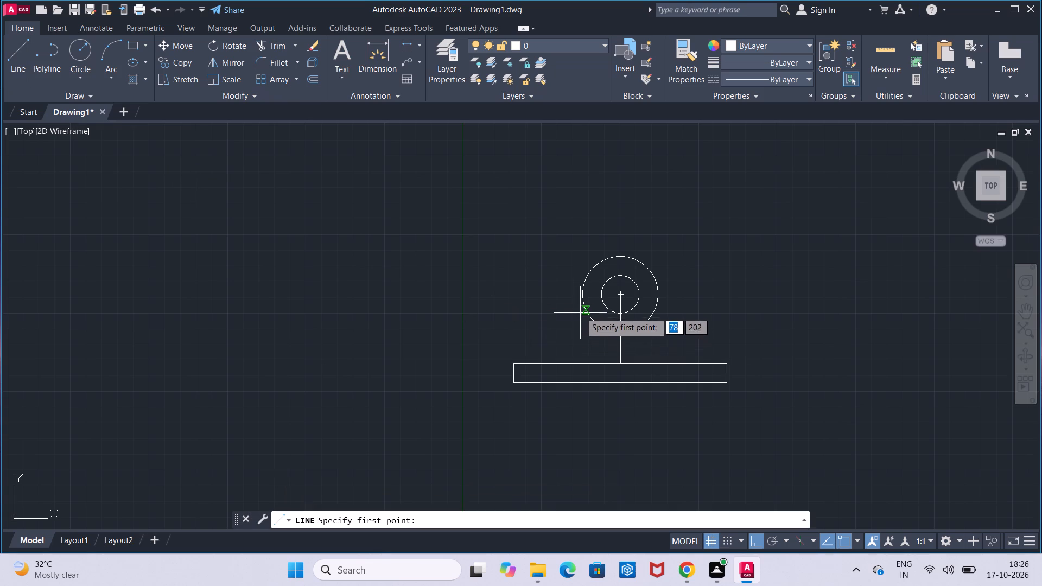
click(581, 295)
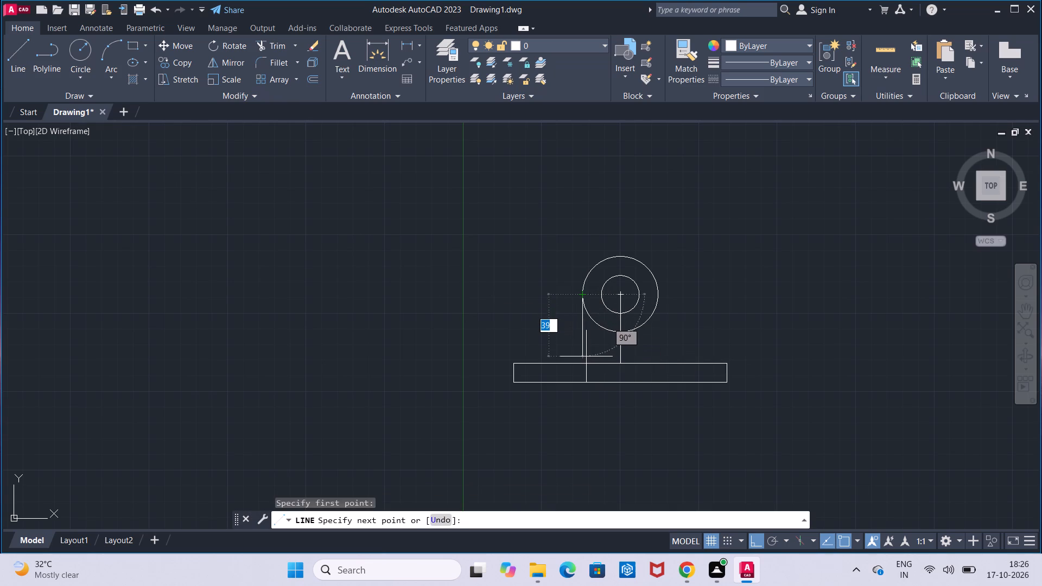
click(586, 362)
key(Escape)
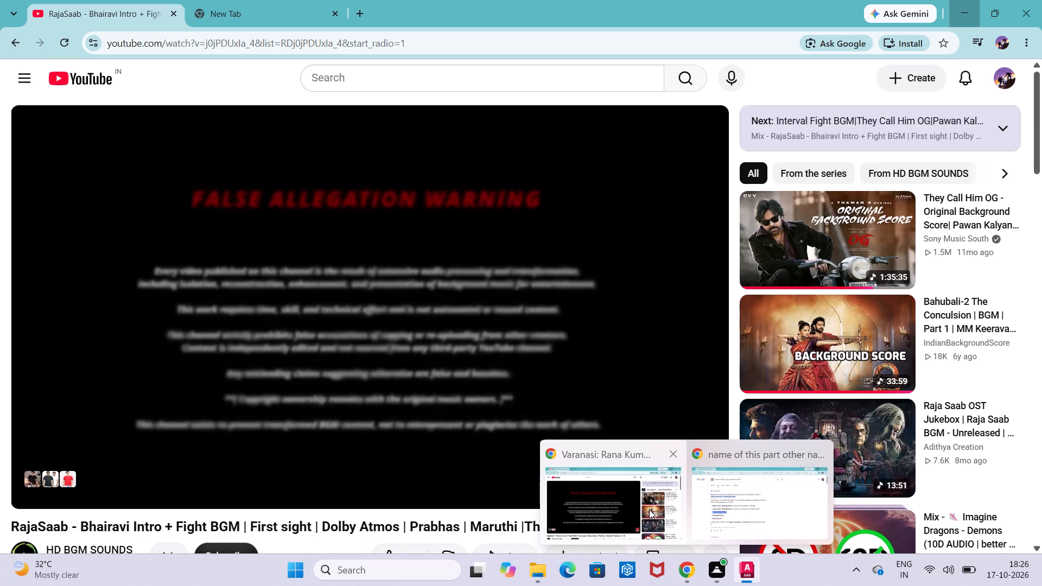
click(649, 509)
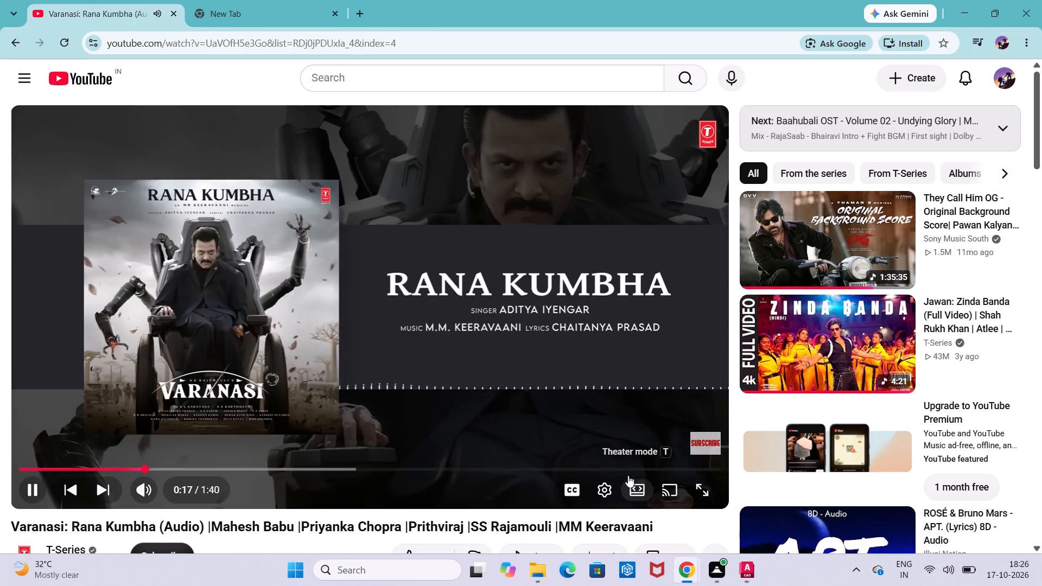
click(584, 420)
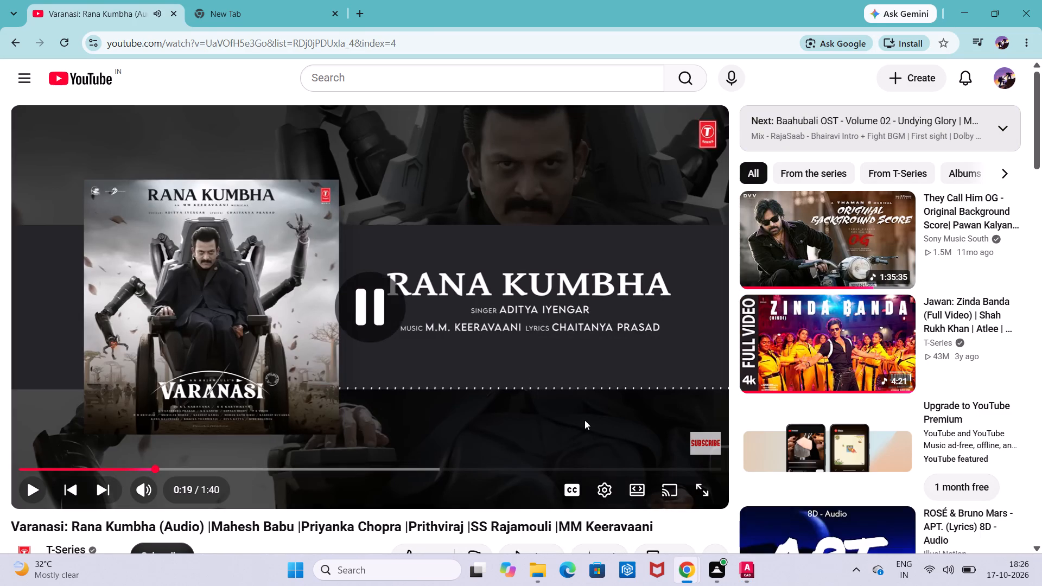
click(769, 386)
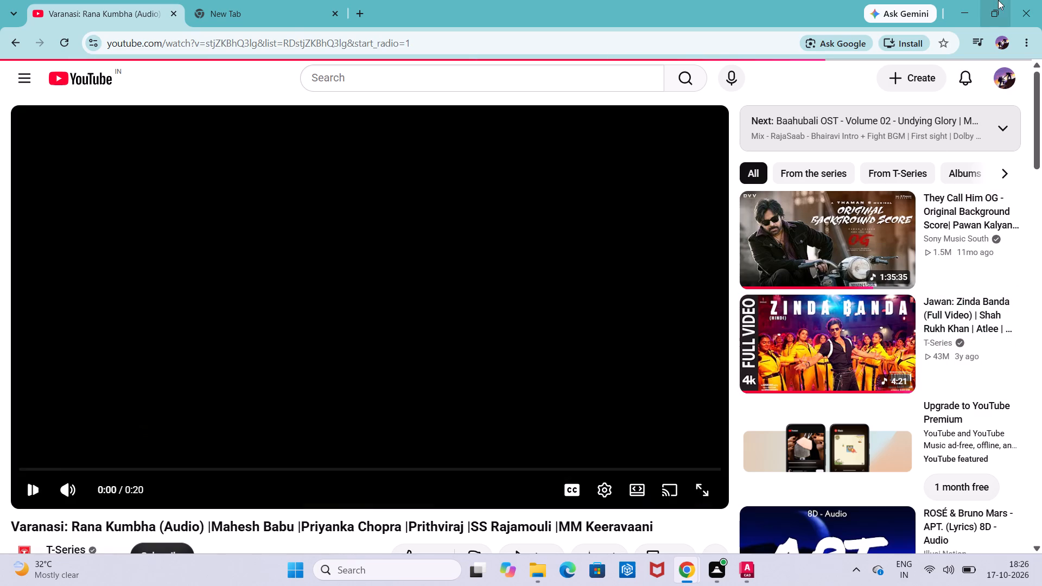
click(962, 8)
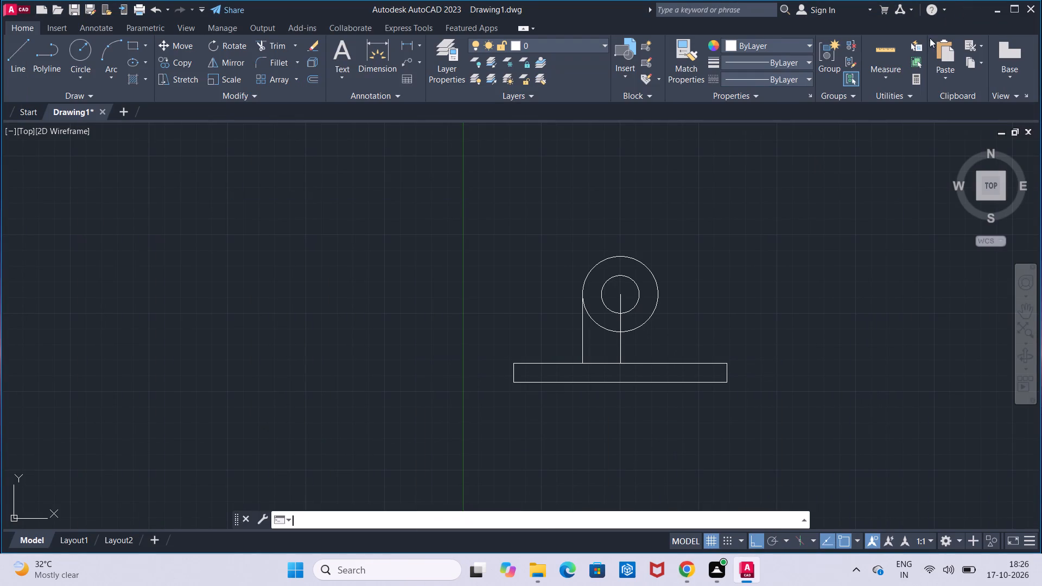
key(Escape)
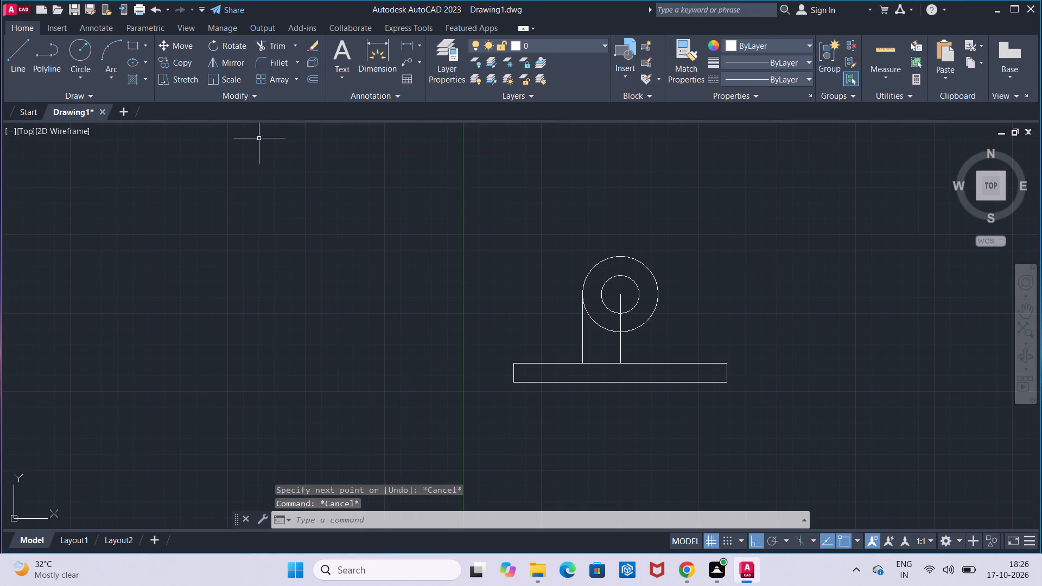
Draw a vertical line from the right side of the 24 mm radius circle down to the base rectangle's top edge.
click(22, 58)
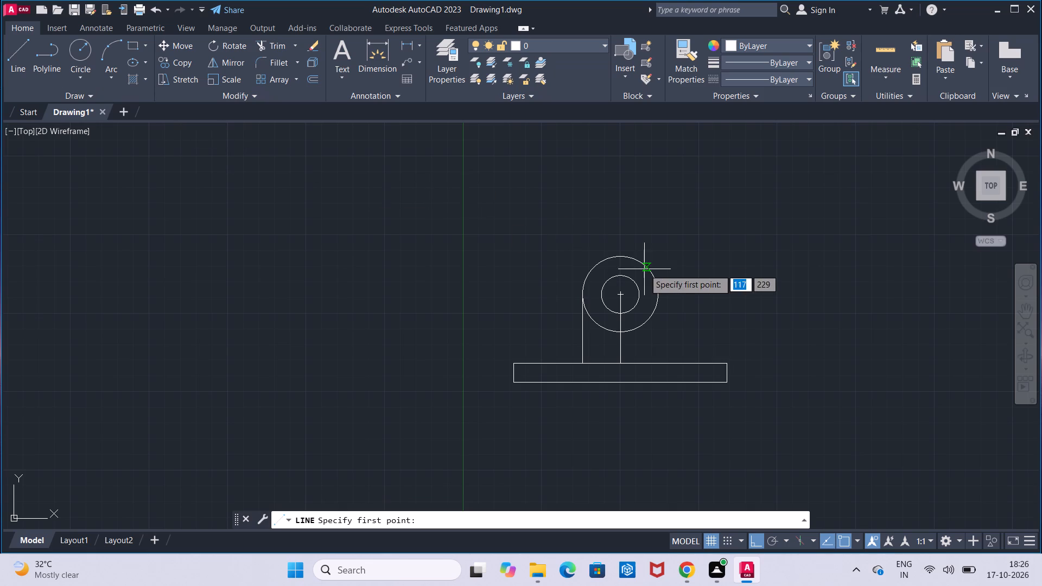
click(659, 294)
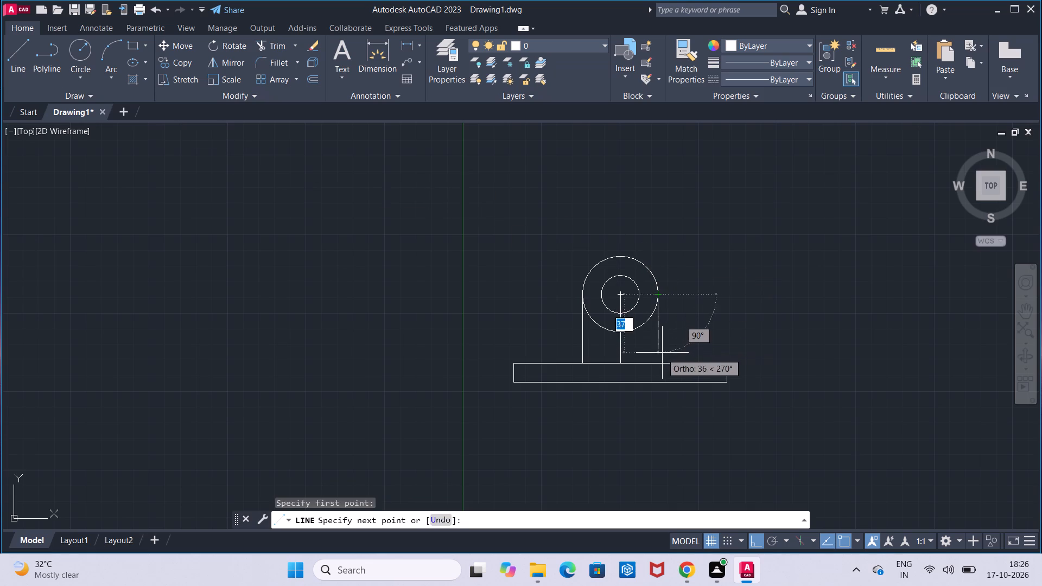
click(658, 361)
key(Escape)
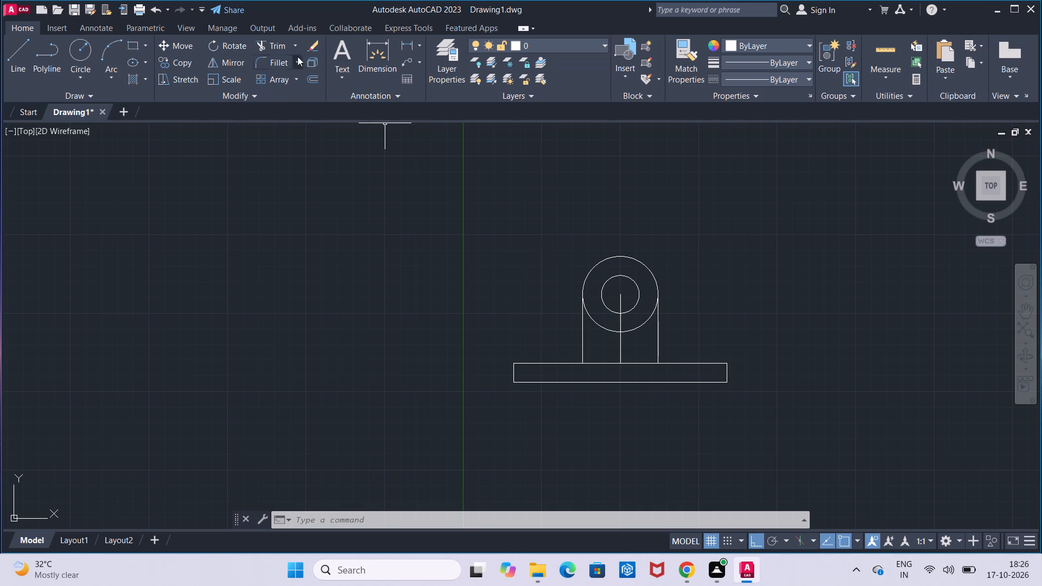
Trim away the lower half of the outer circle between the two vertical side lines.
click(282, 44)
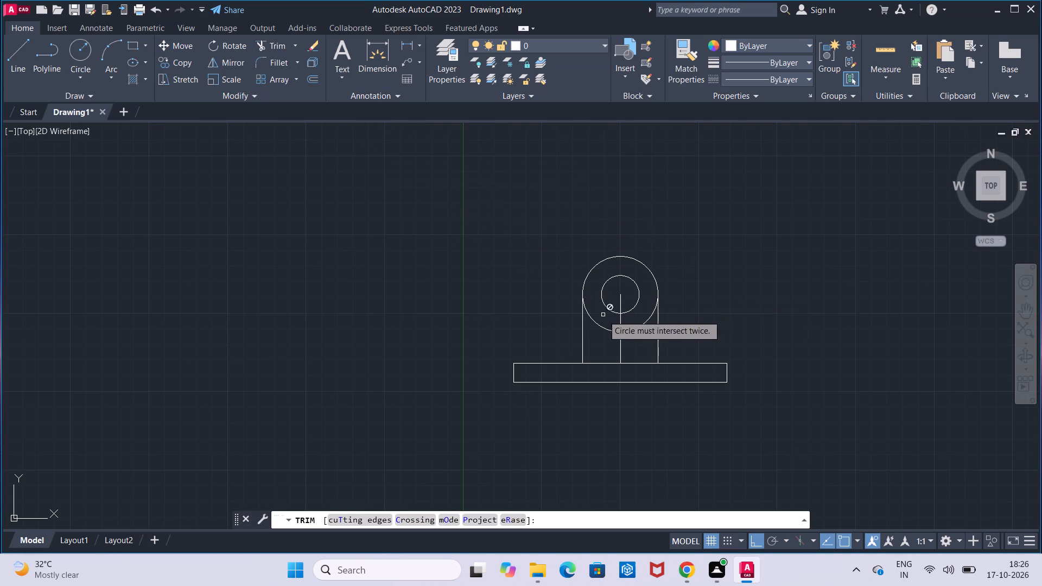
click(602, 325)
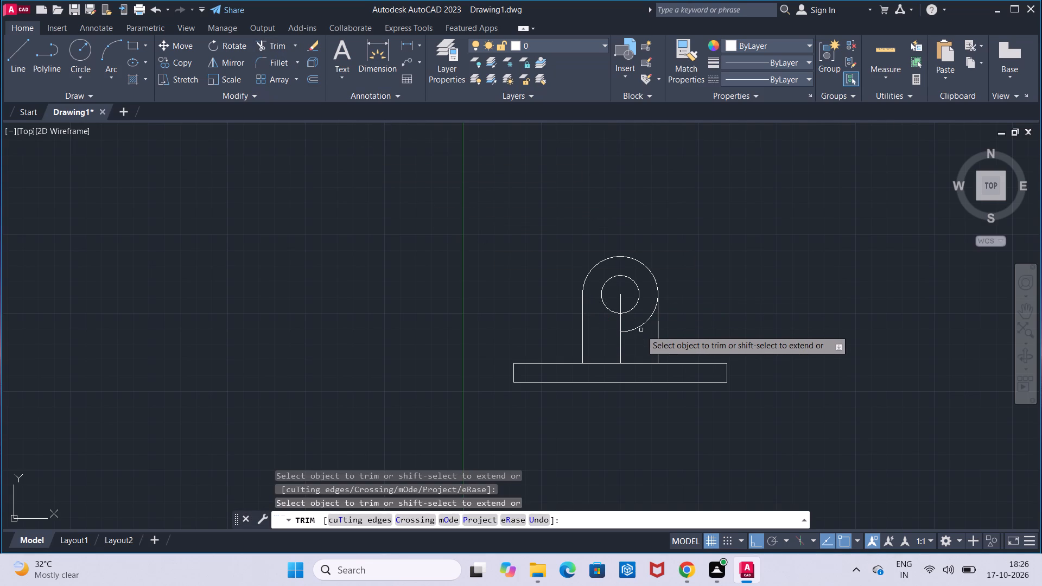
click(639, 327)
key(Escape)
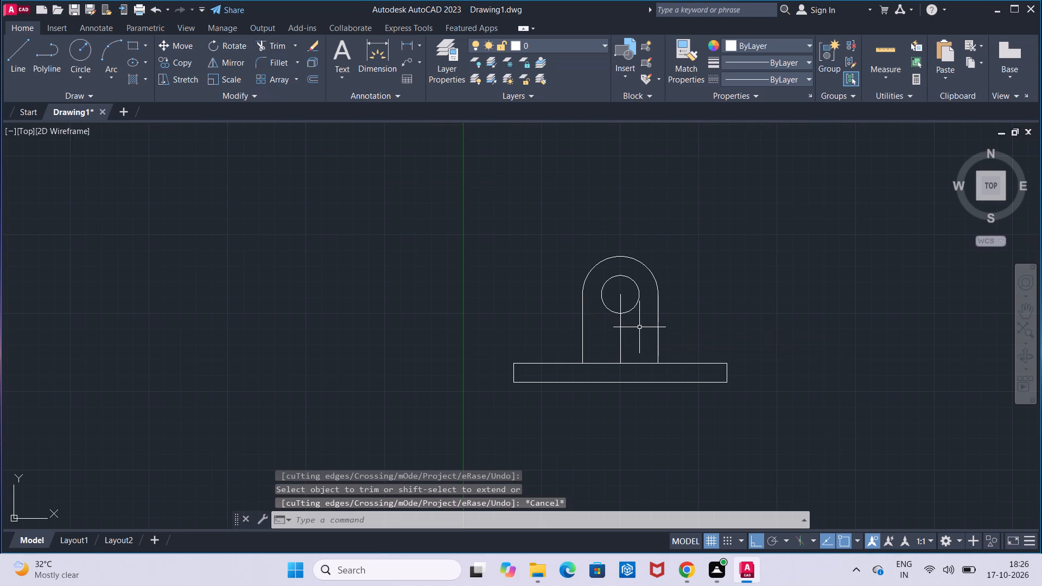
Set the current linetype to CENTER.
scroll(639, 327, down, 1)
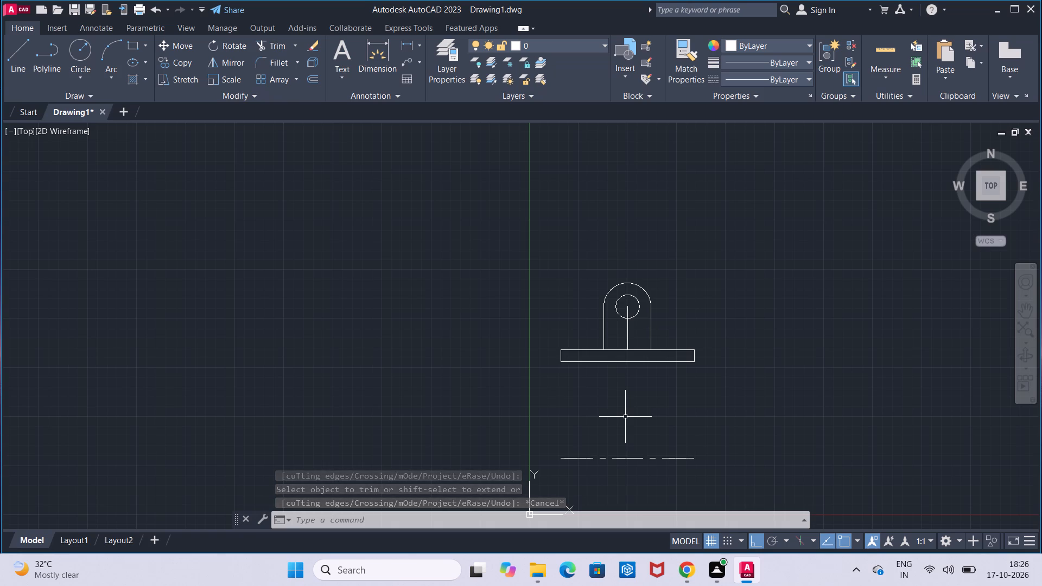
middle_drag(625, 417, 640, 348)
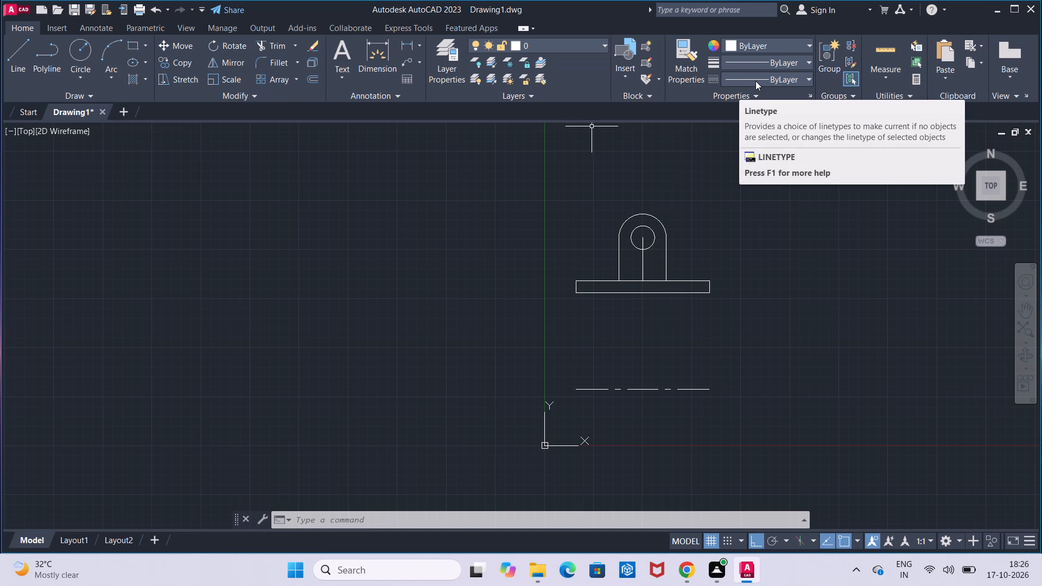
scroll(647, 388, up, 2)
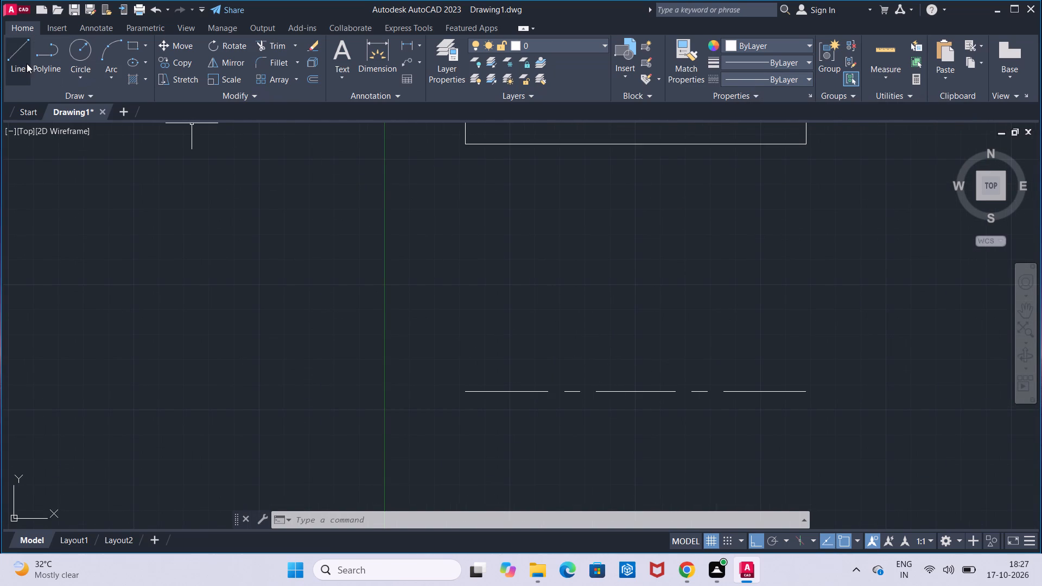
click(763, 85)
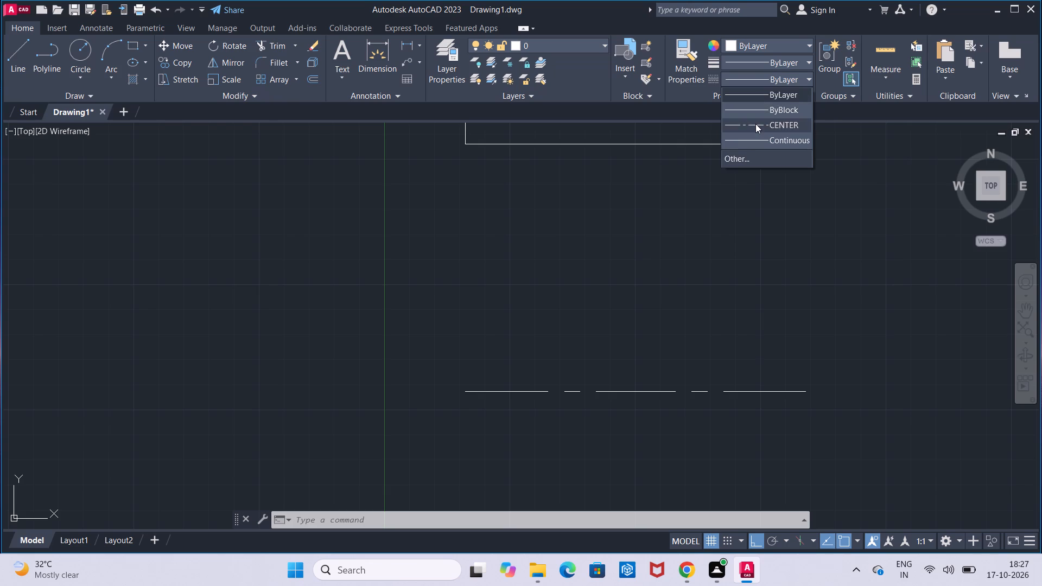
click(755, 124)
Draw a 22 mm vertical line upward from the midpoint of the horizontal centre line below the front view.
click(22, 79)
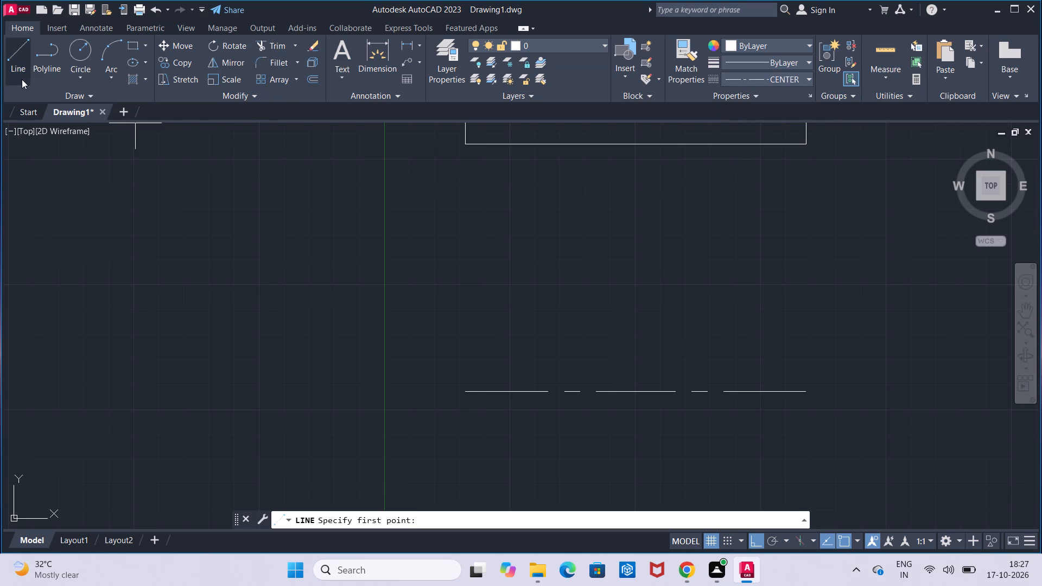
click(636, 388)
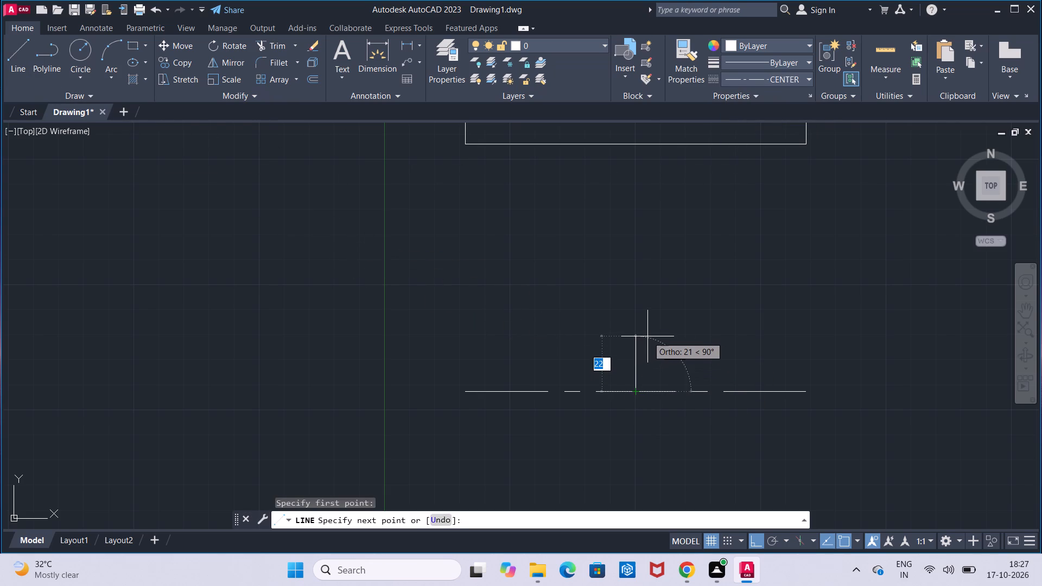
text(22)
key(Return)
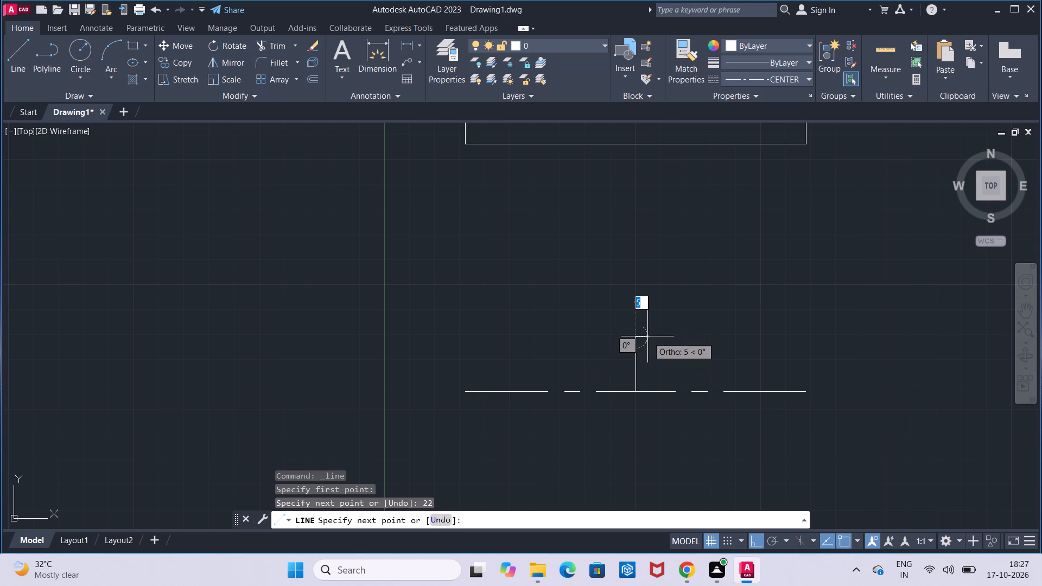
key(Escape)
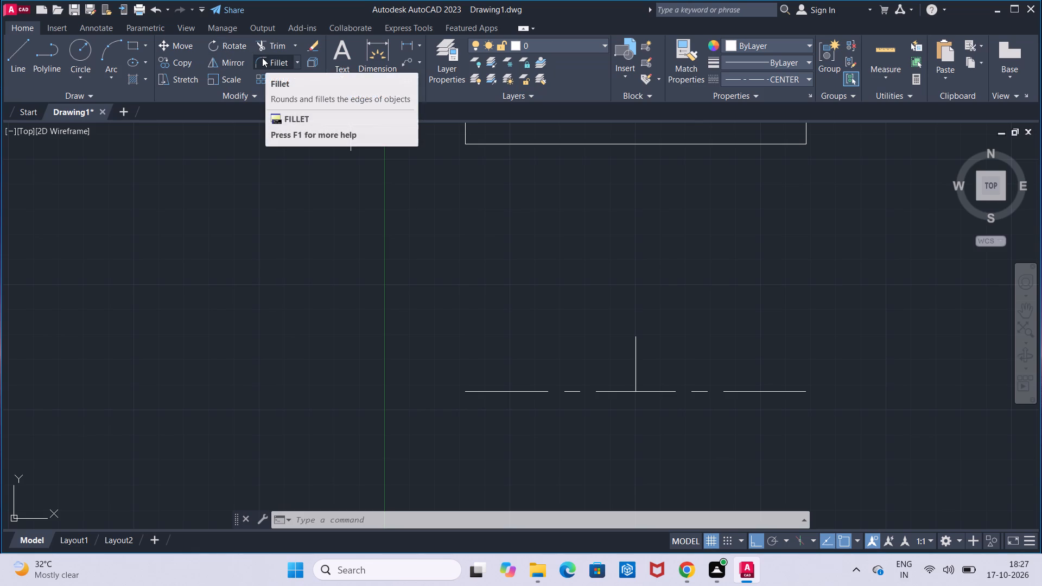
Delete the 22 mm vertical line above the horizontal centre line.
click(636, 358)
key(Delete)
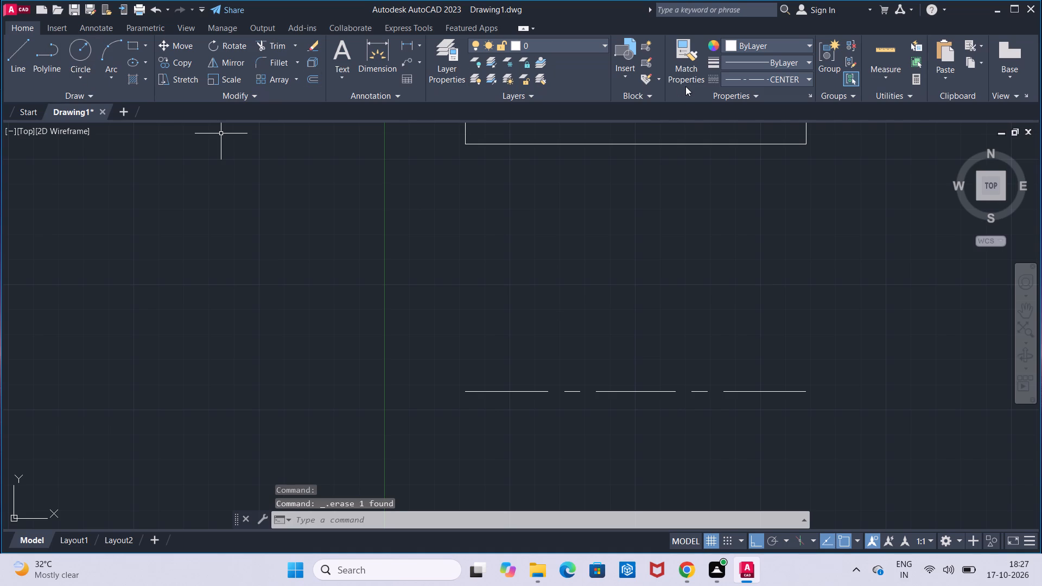
Draw a 24 mm vertical line in the CENTER linetype upward from the midpoint of the horizontal centre line.
click(23, 73)
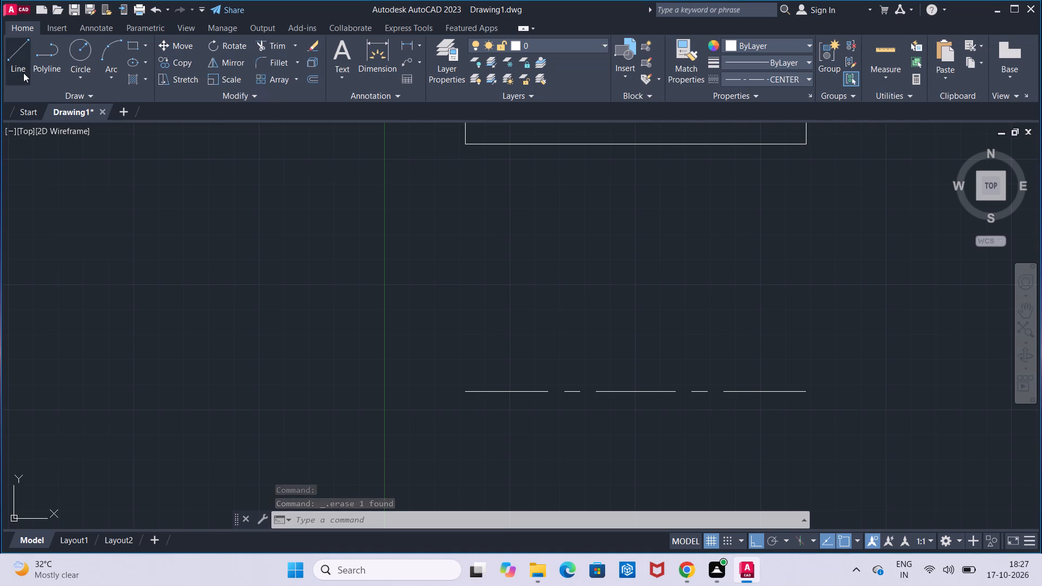
click(636, 391)
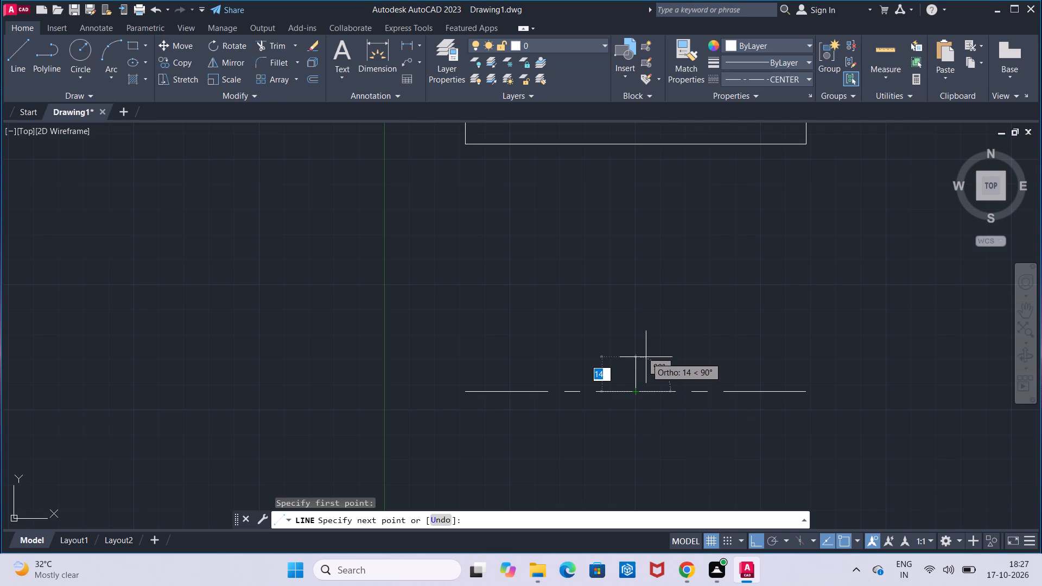
text(24)
key(Return)
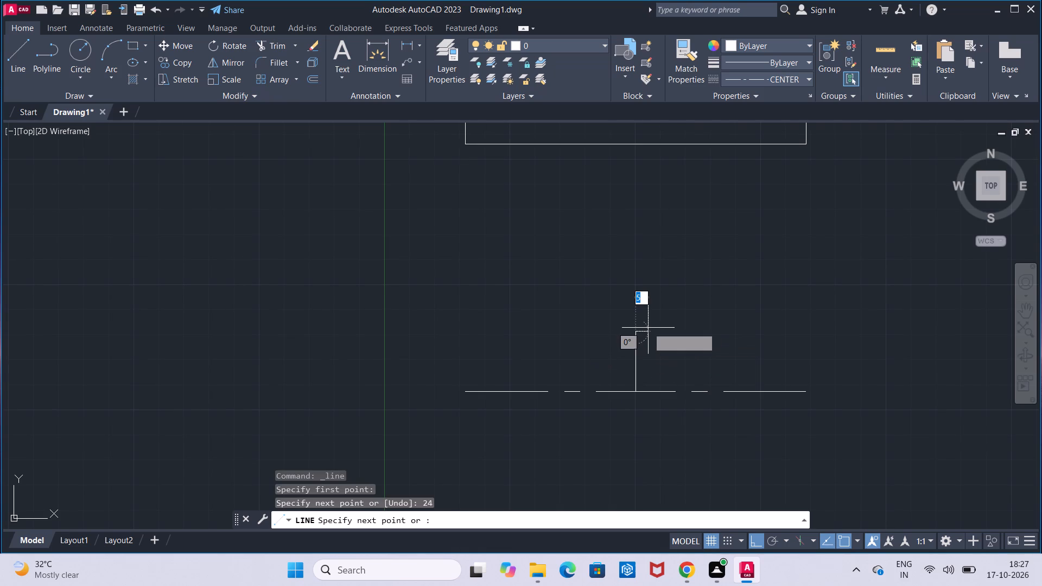
key(Escape)
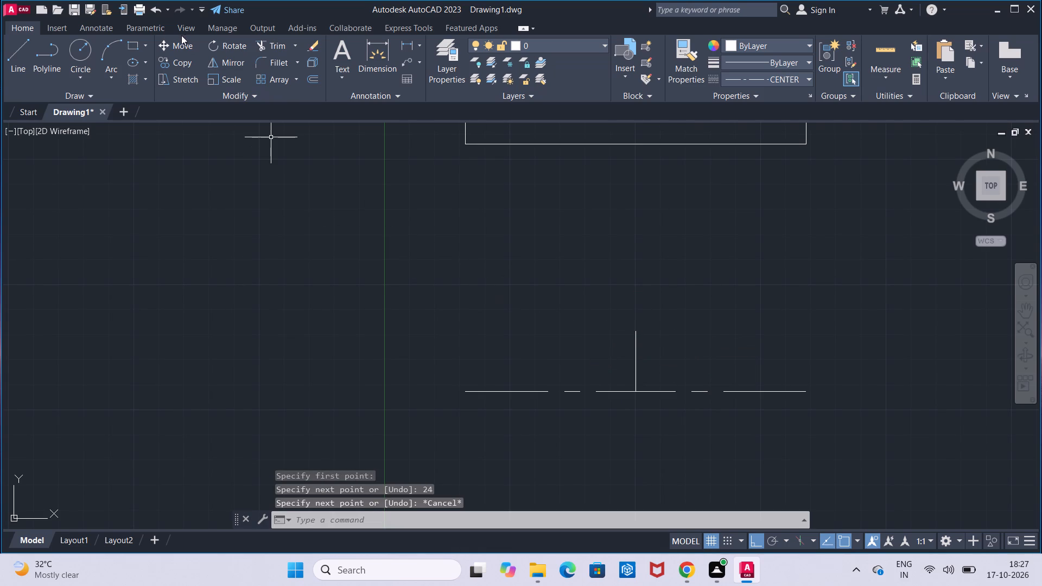
Move the 24 mm vertical line 44 mm to the left along the horizontal centre line.
click(176, 50)
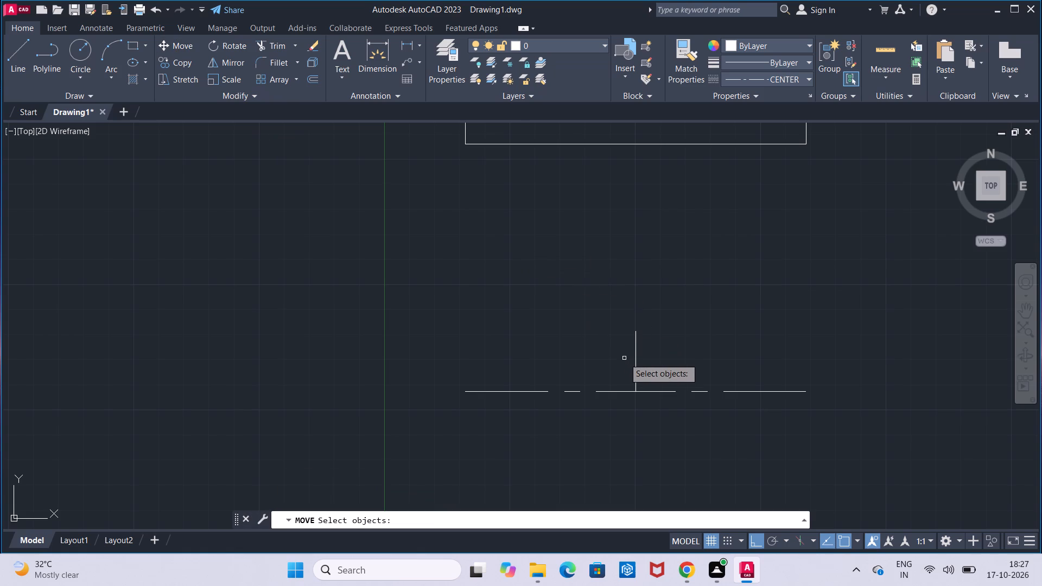
click(635, 364)
key(Return)
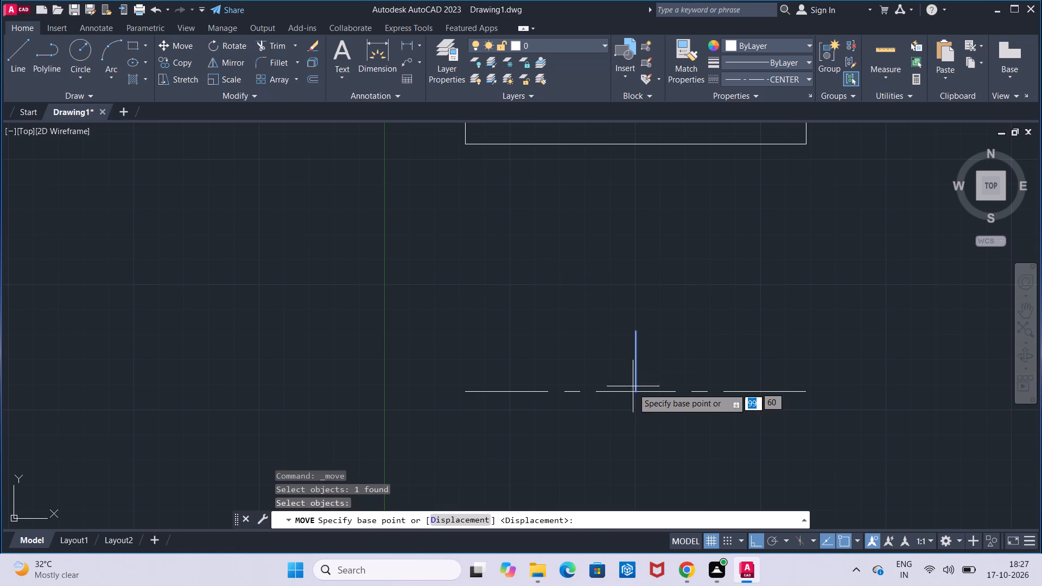
click(633, 390)
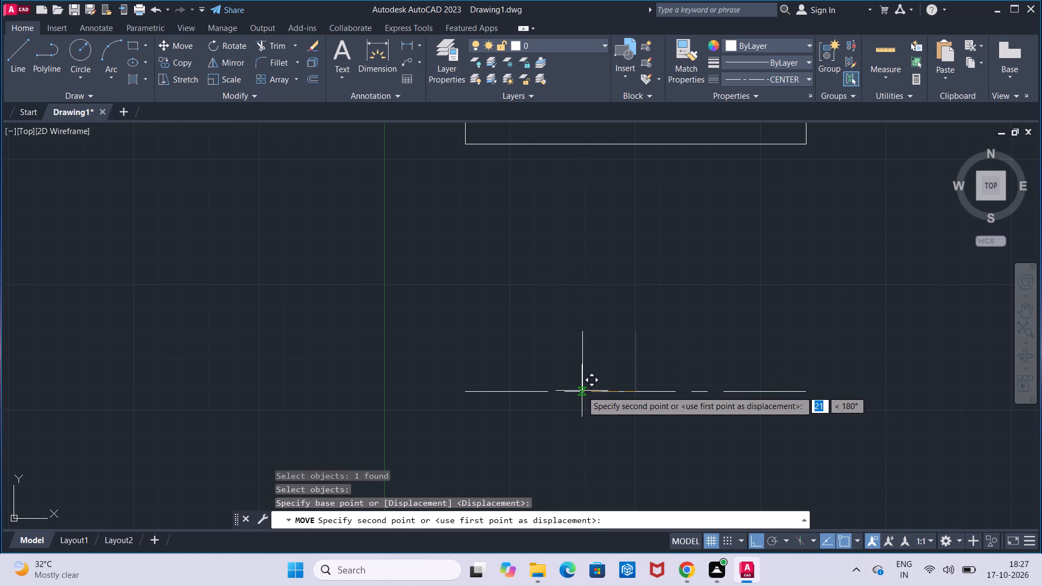
text(44)
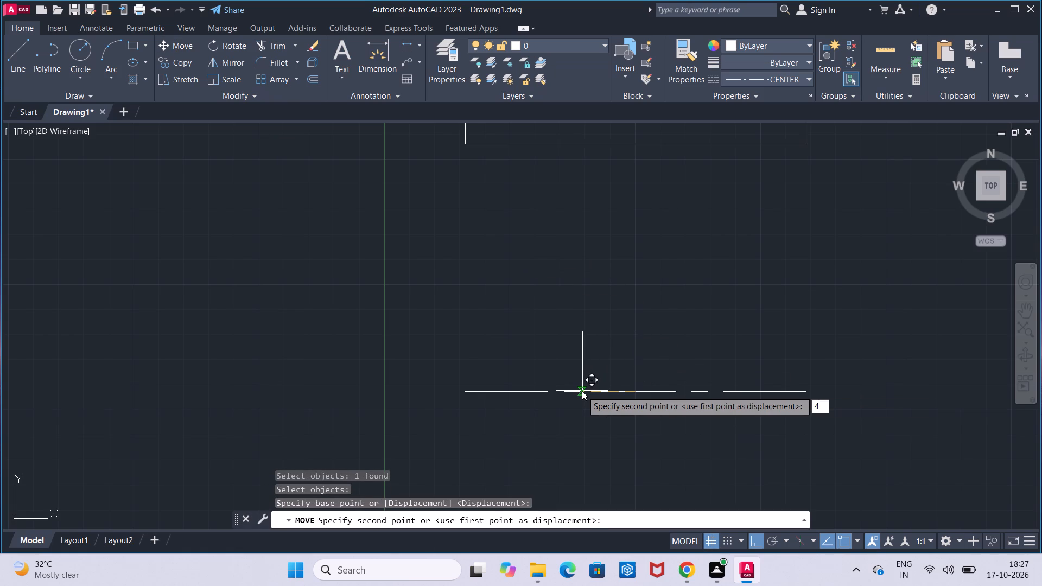
key(Return)
key(Escape)
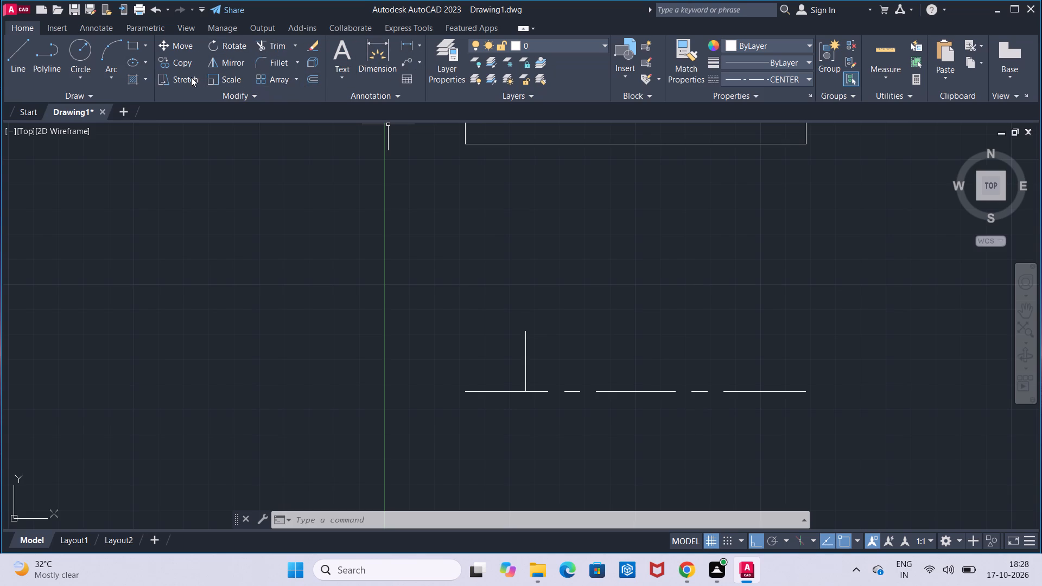
Copy the 24 mm vertical line 88 mm to the right along the horizontal centre line.
click(182, 64)
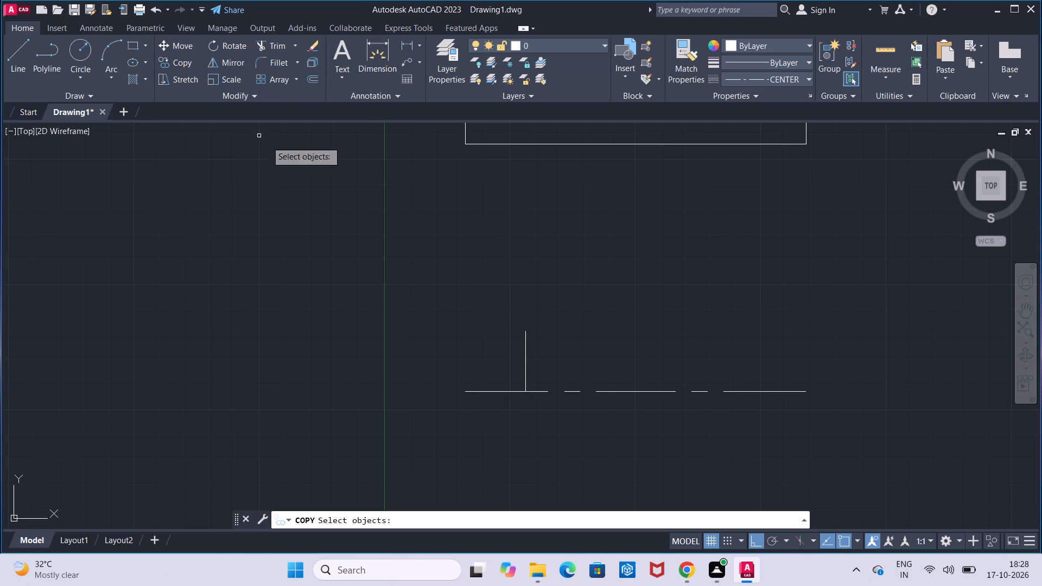
click(524, 376)
key(Return)
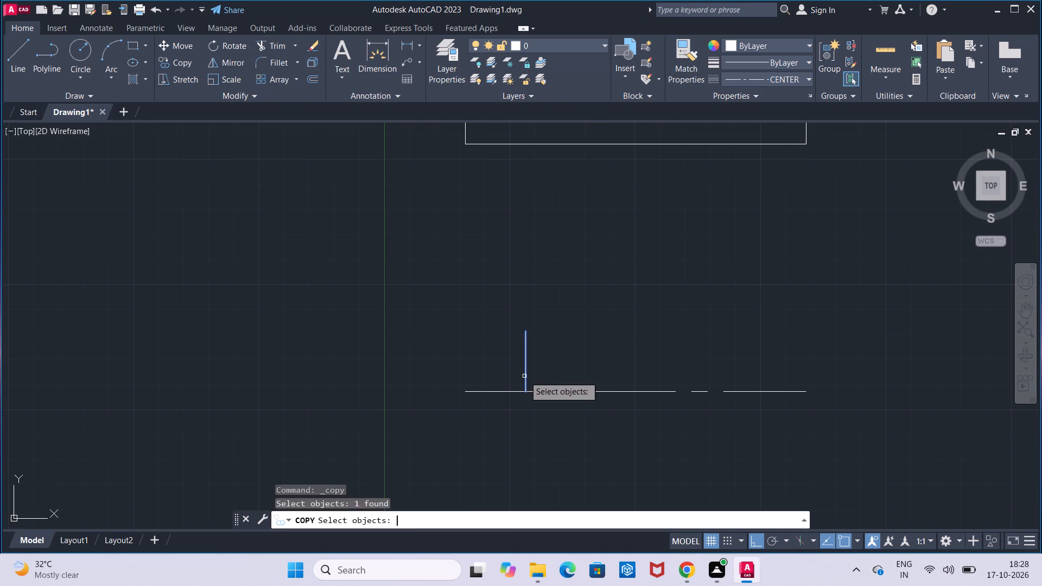
click(524, 392)
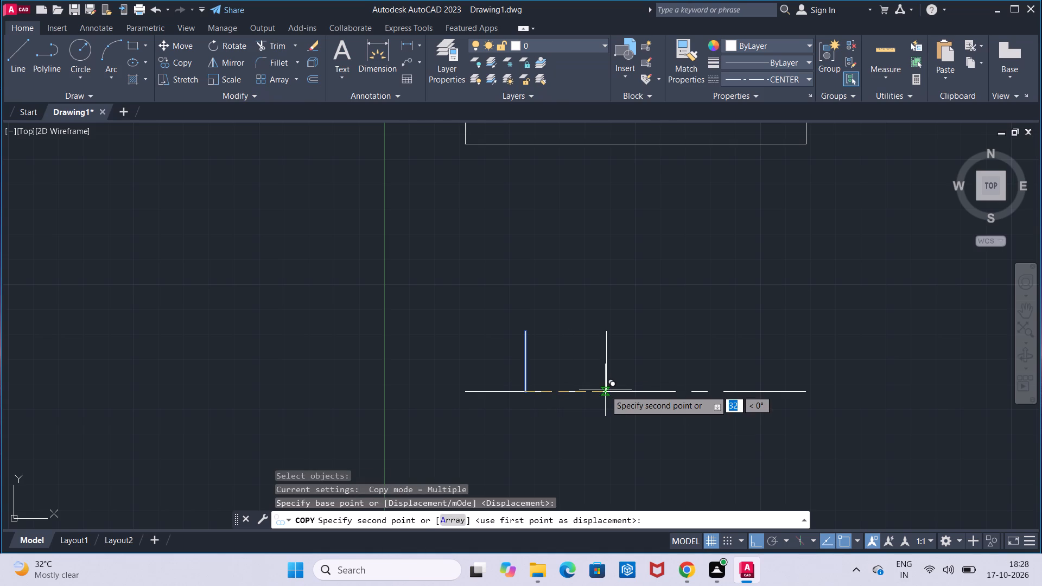
text(88)
key(Return)
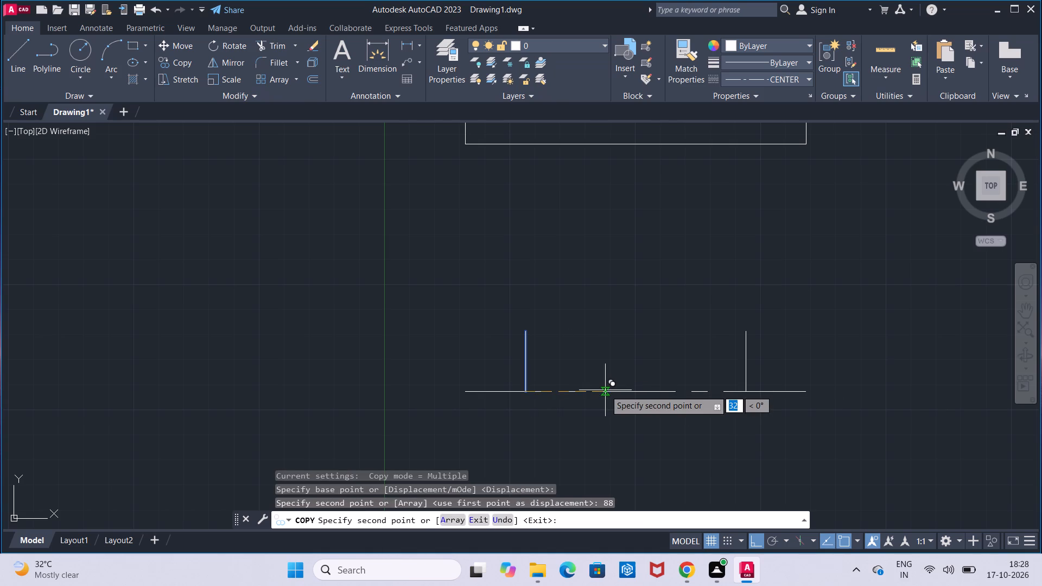
key(Escape)
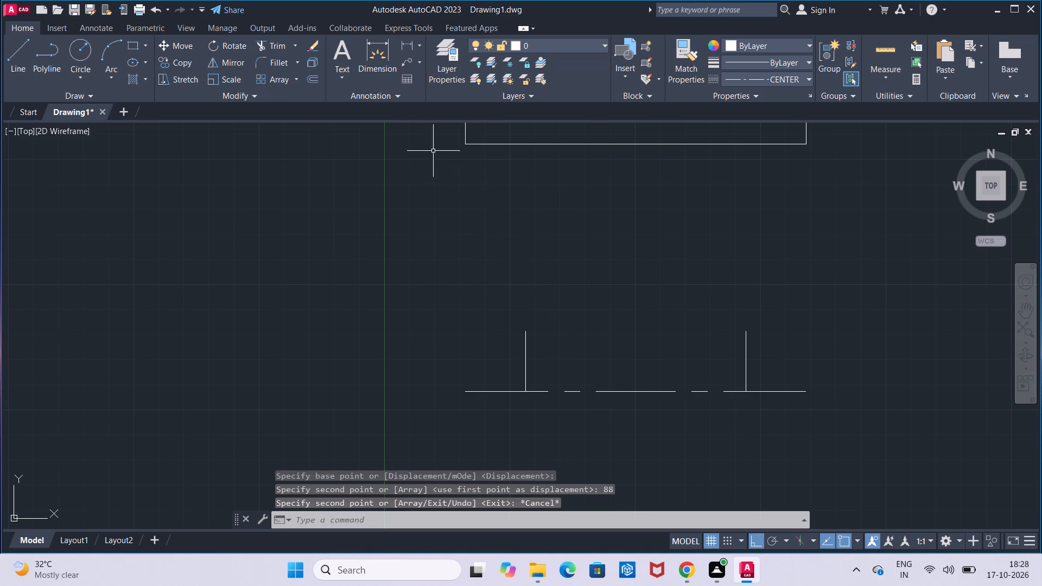
Measure the horizontal centre line's length and the distance from its left end to the left vertical line using linear dimensions.
click(407, 46)
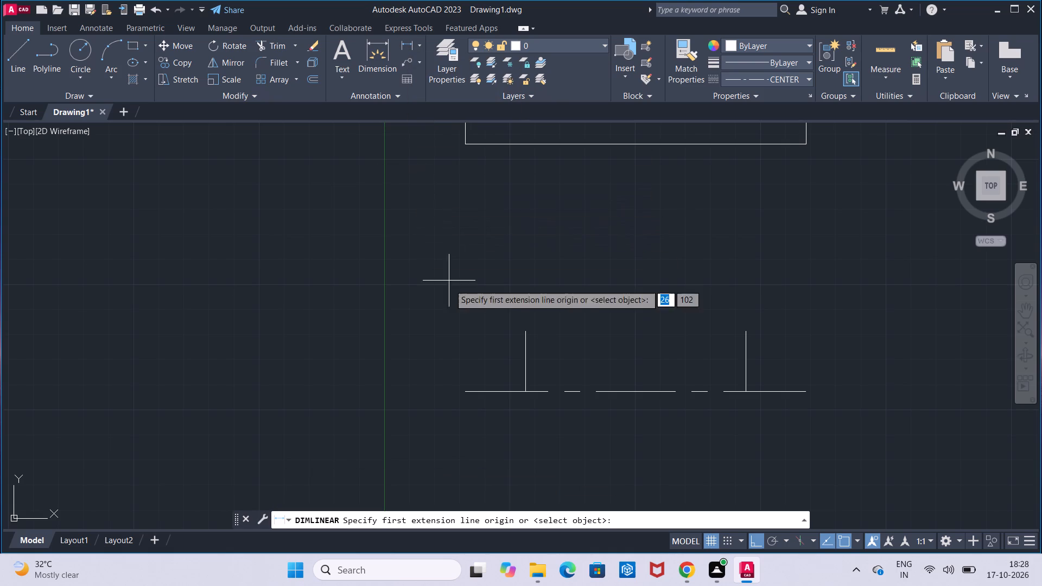
click(462, 388)
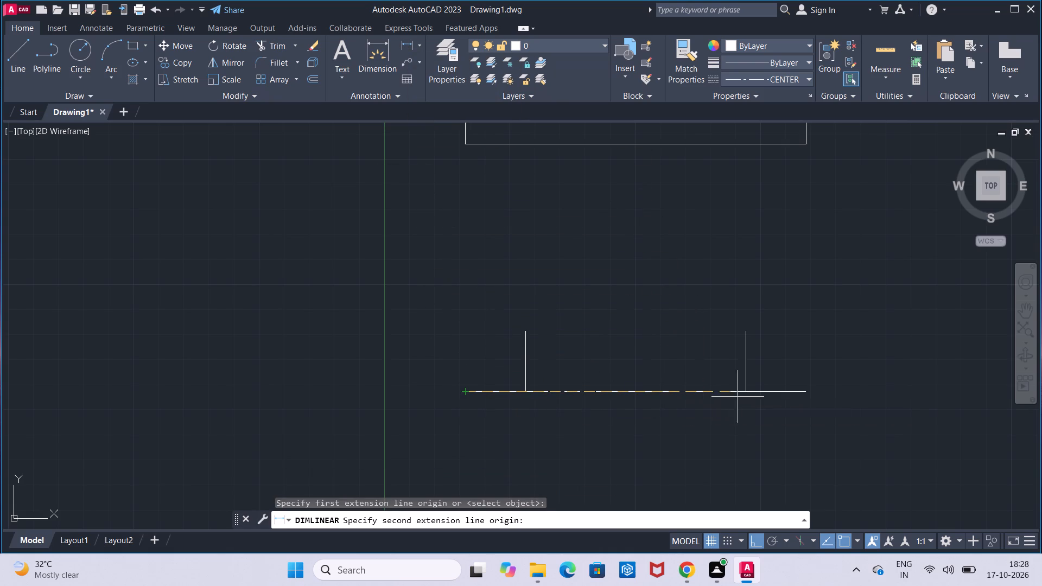
click(809, 393)
key(Escape)
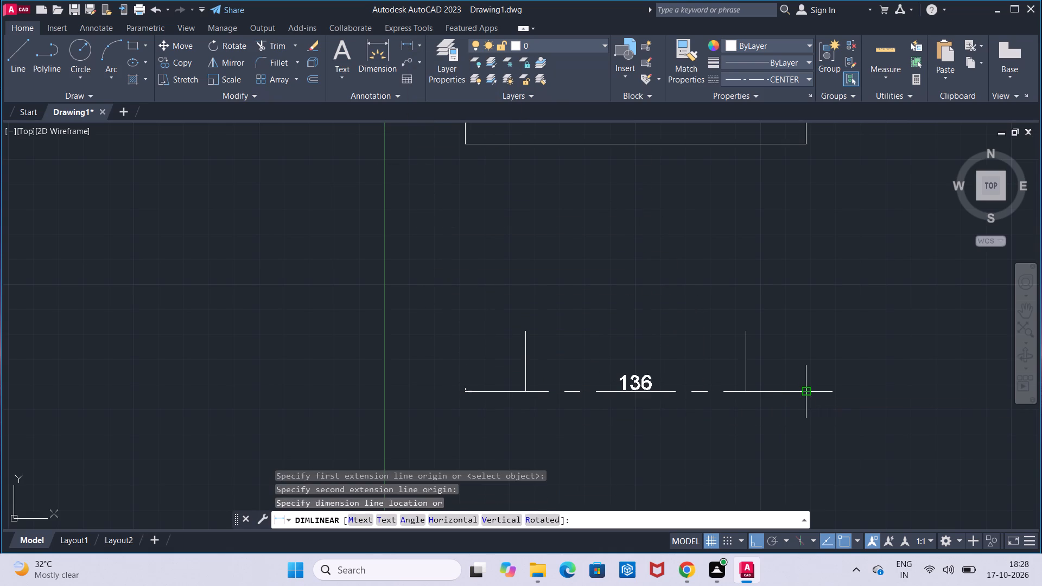
click(400, 42)
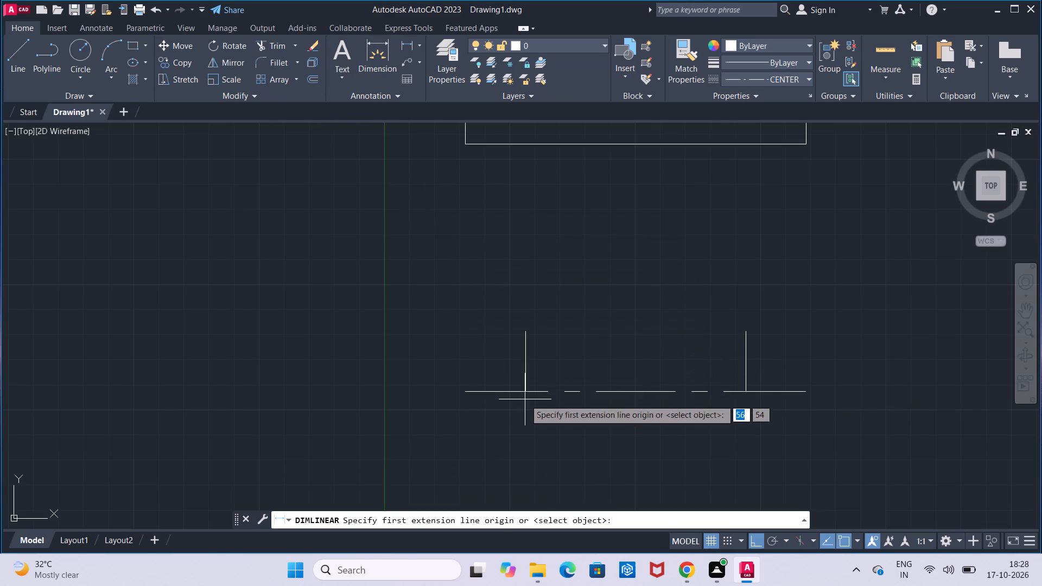
click(525, 389)
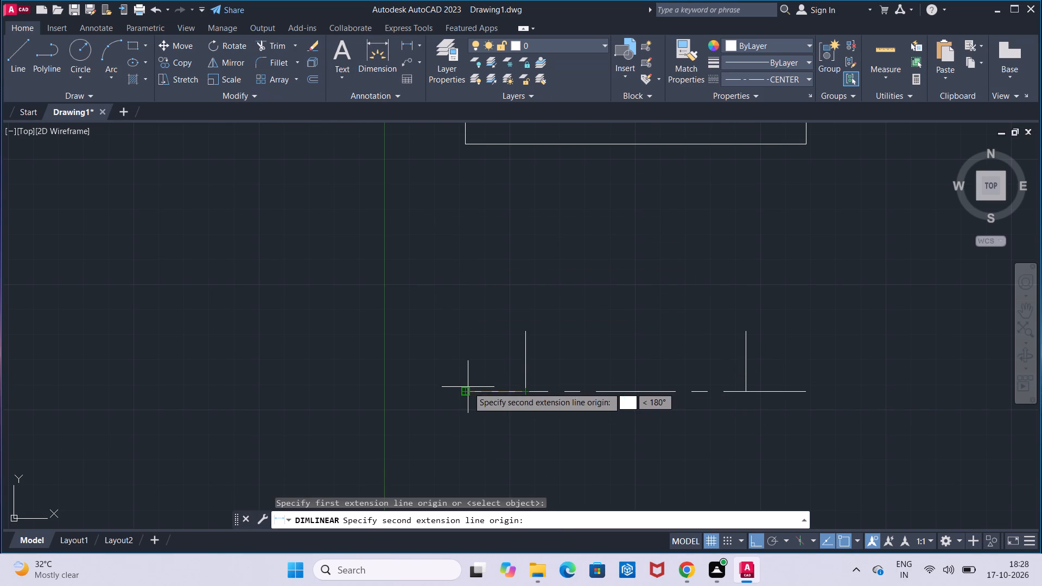
click(468, 387)
key(Escape)
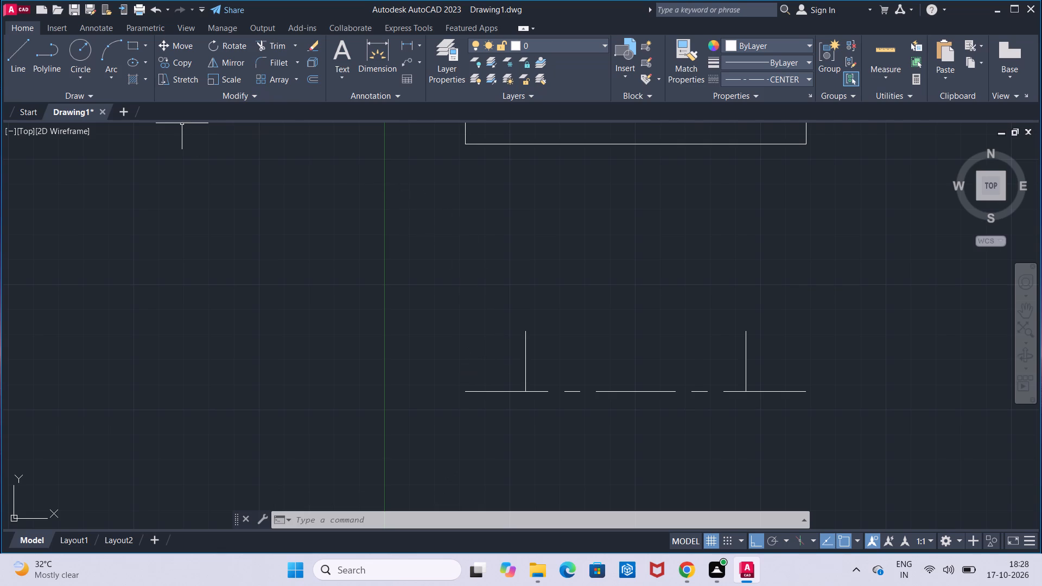
Draw two circles of 24 mm radius in the ByLayer linetype, centred where the vertical lines meet the horizontal centre line.
click(796, 85)
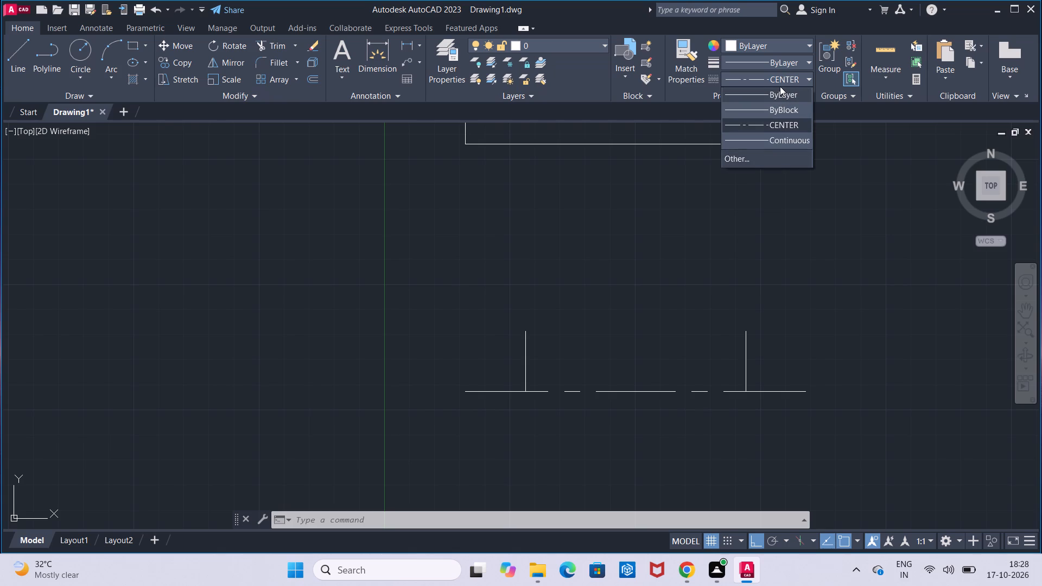
click(765, 90)
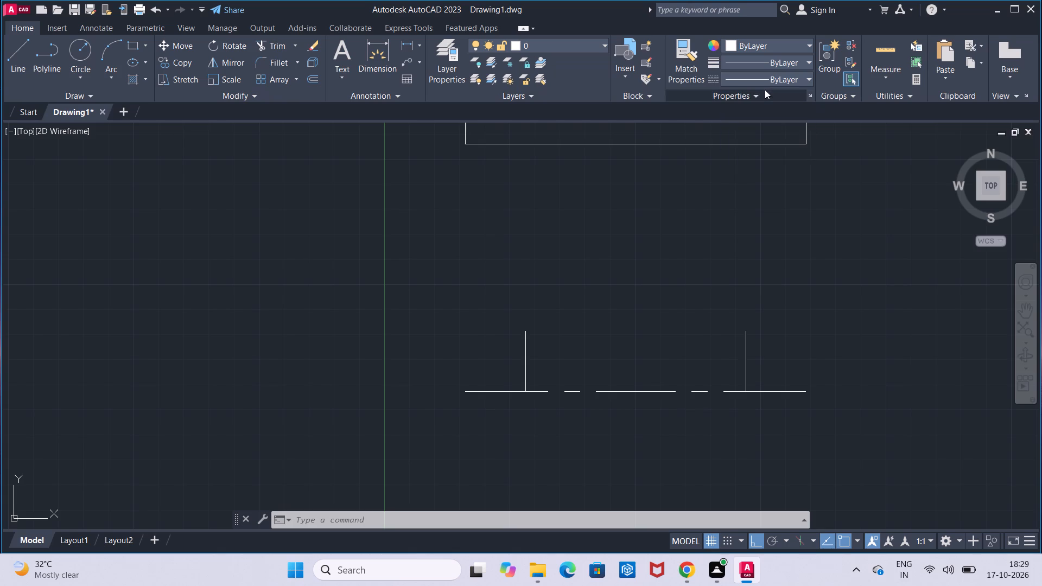
click(68, 48)
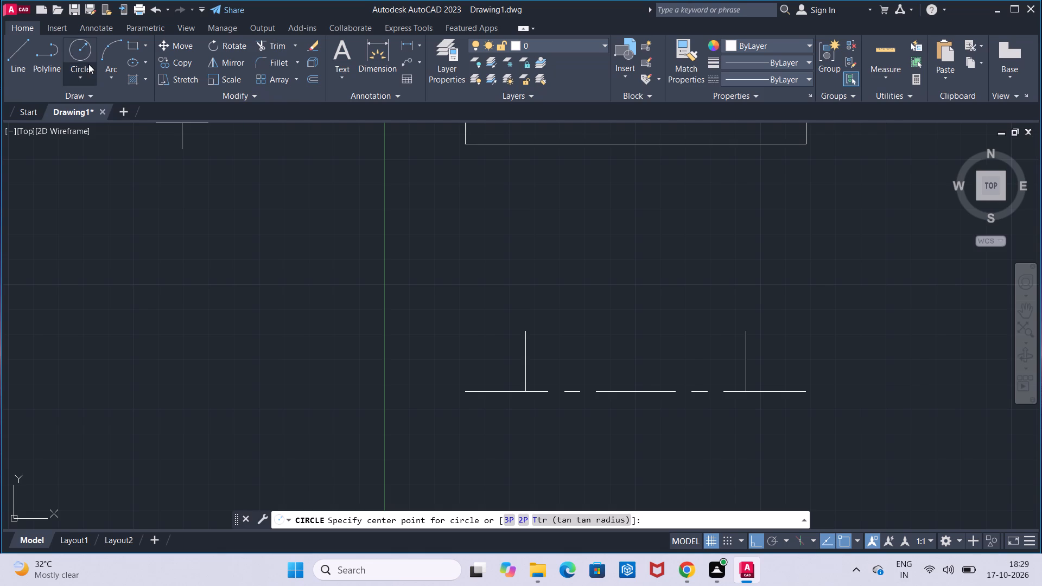
click(529, 390)
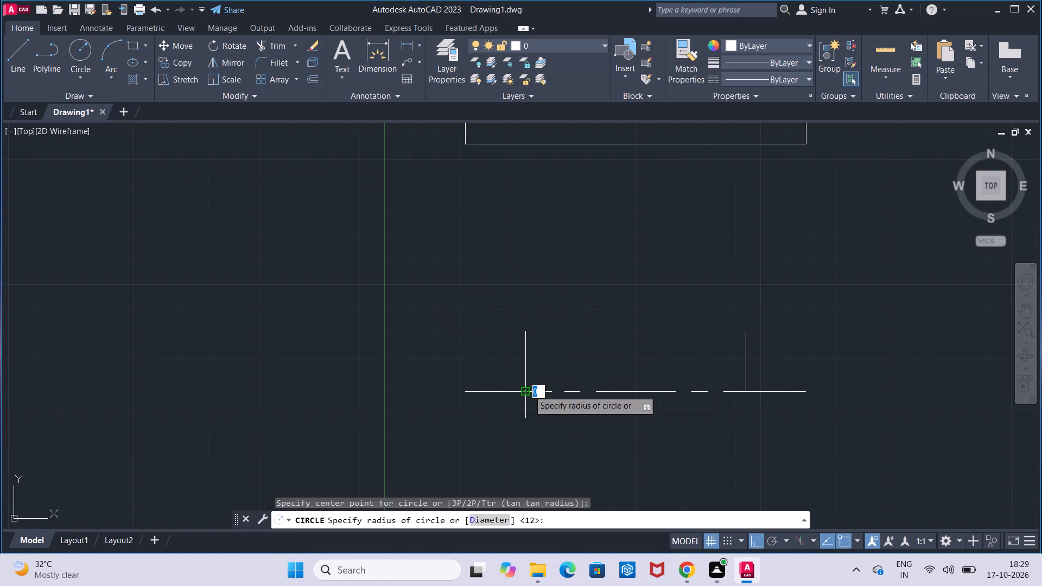
text(24)
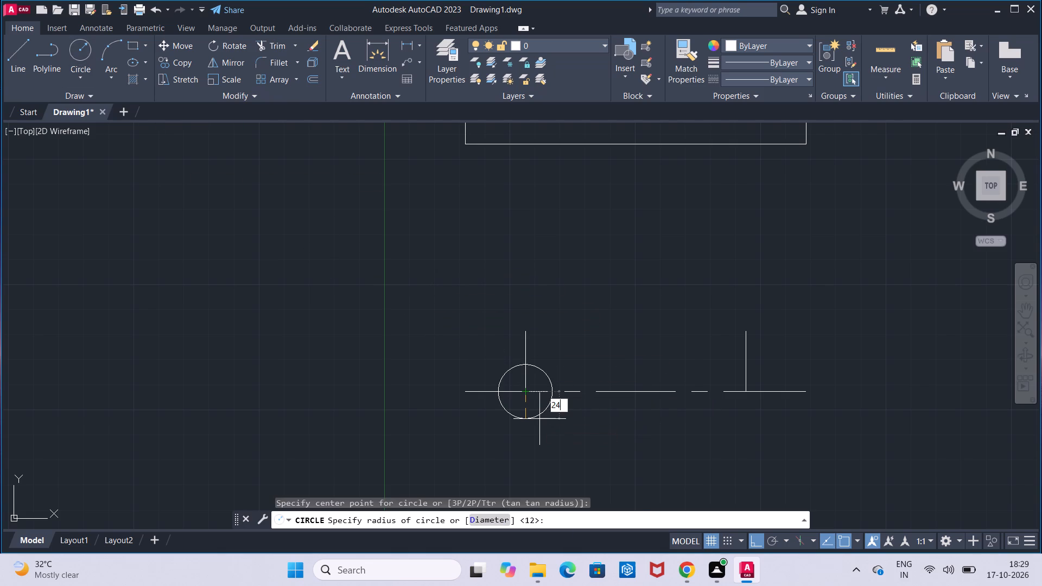
key(Return)
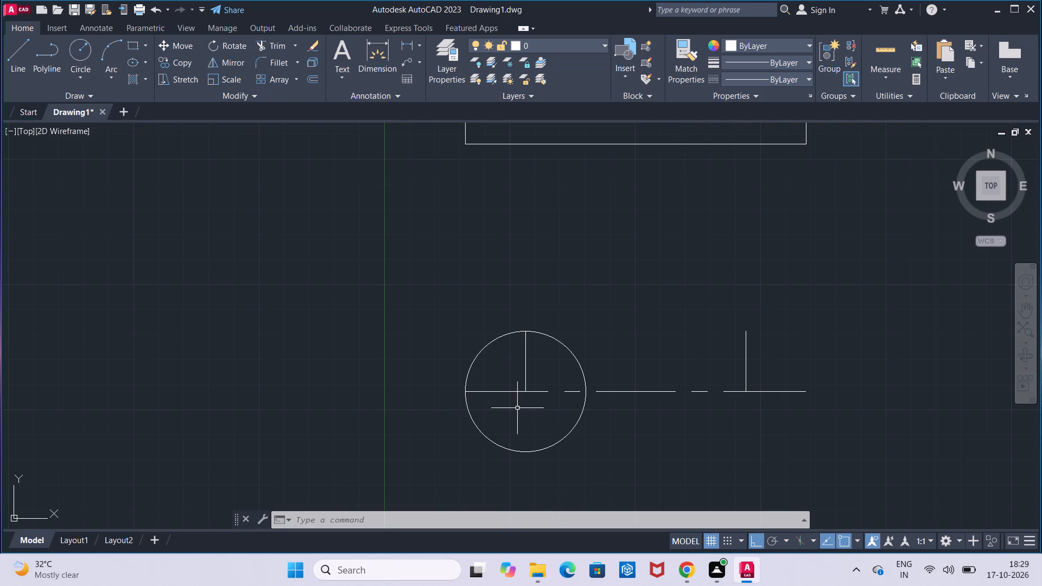
click(71, 55)
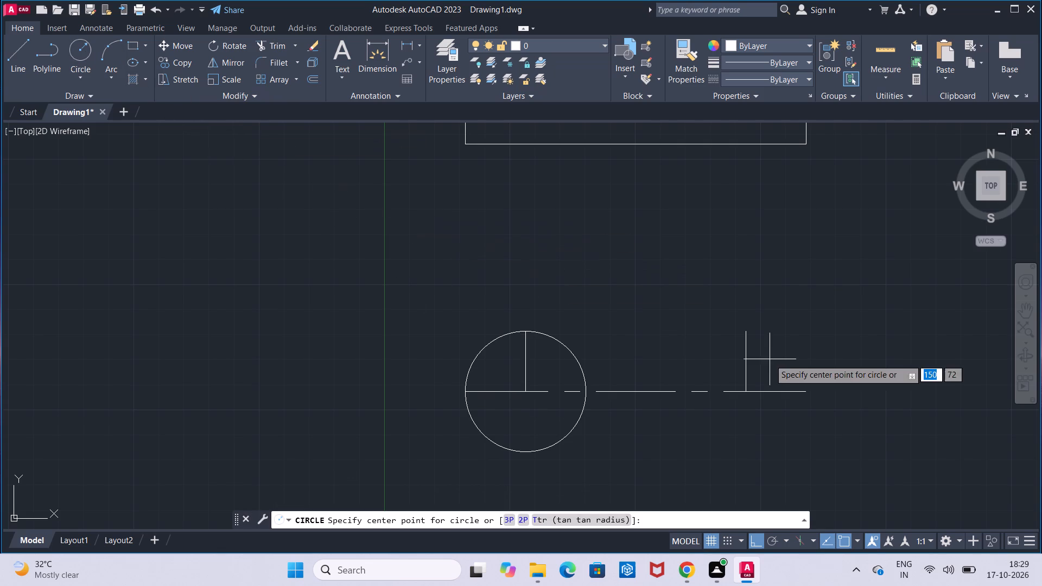
click(748, 391)
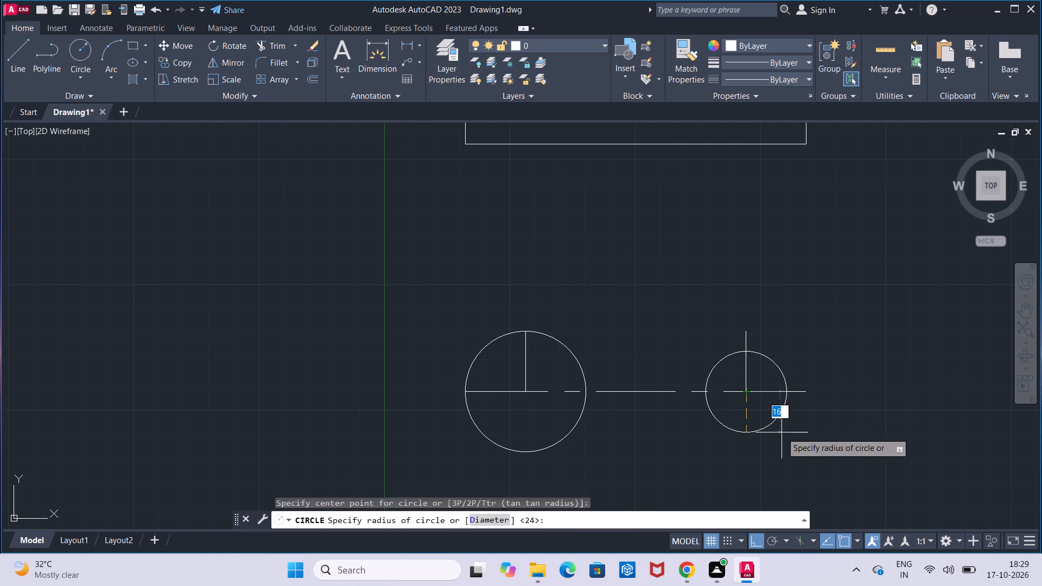
text(24)
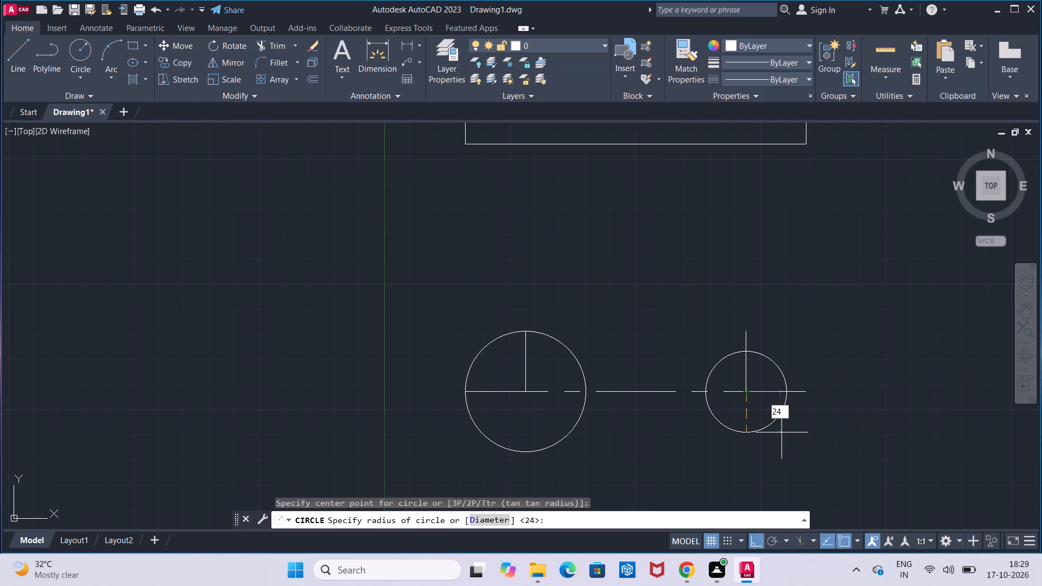
key(Return)
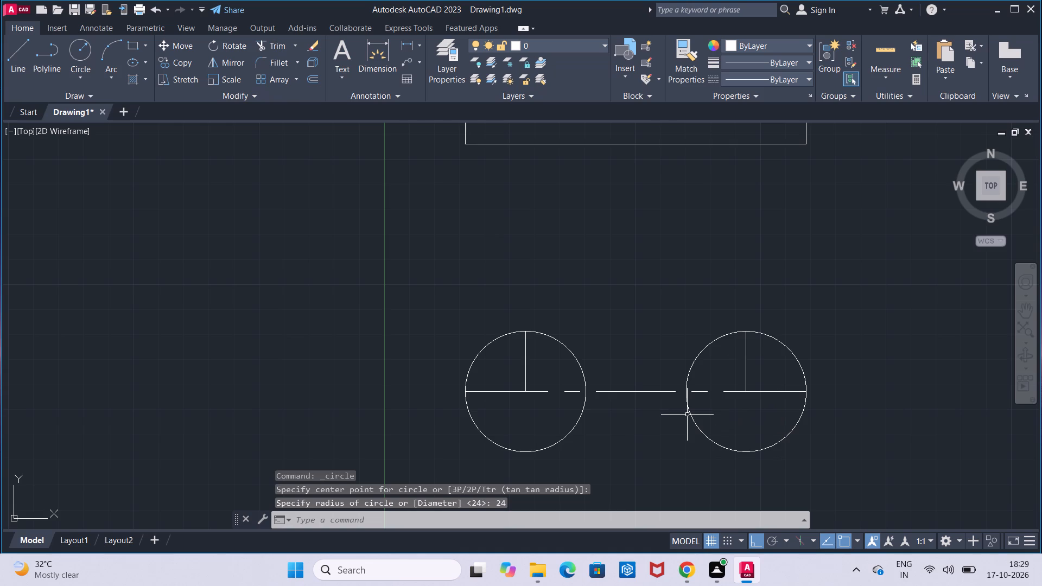
key(Escape)
Join the two circles with horizontal lines between their top points and between their bottom points.
scroll(626, 303, down, 1)
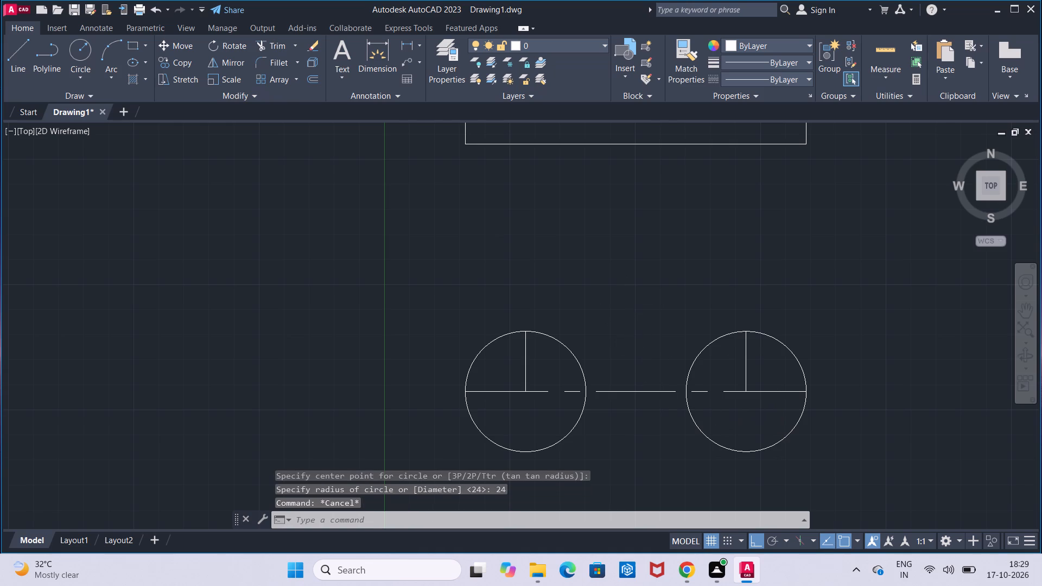
click(28, 76)
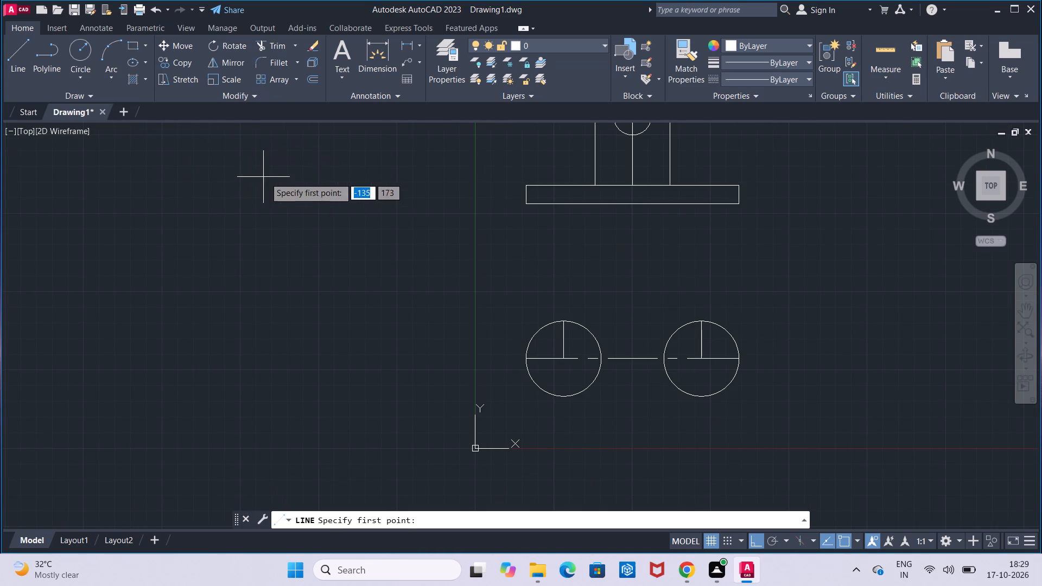
click(563, 322)
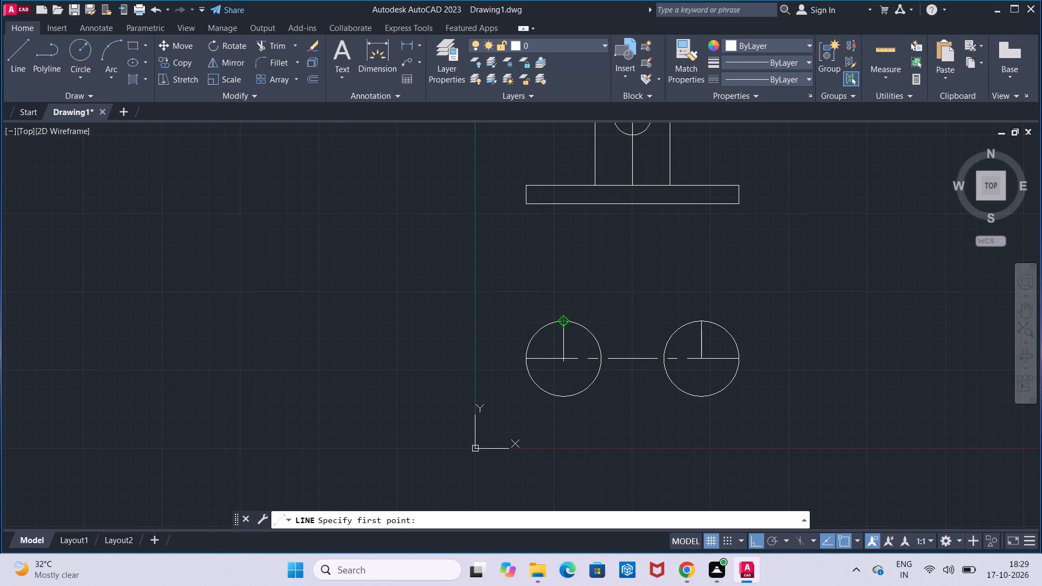
click(704, 319)
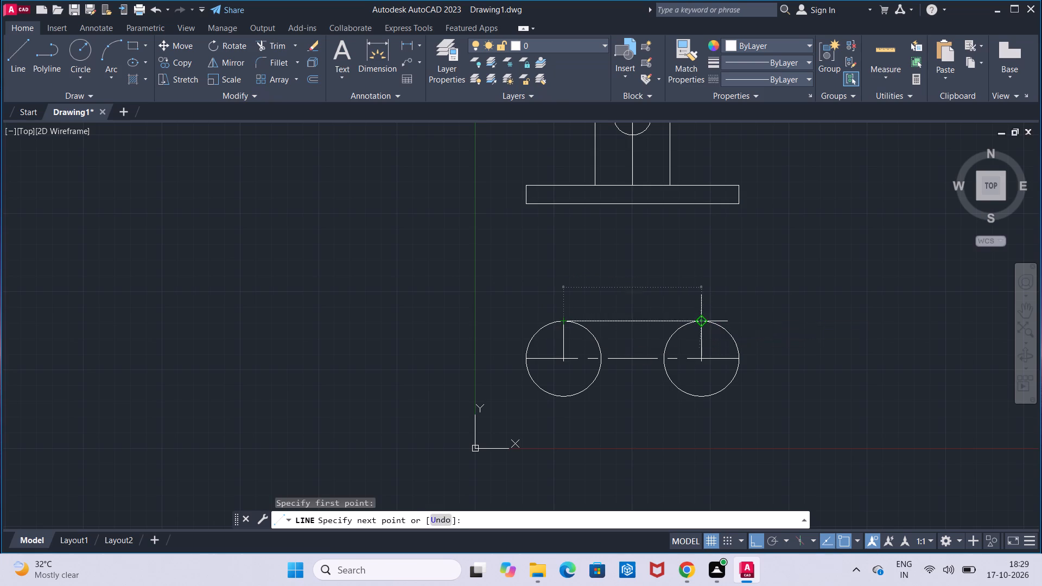
key(Escape)
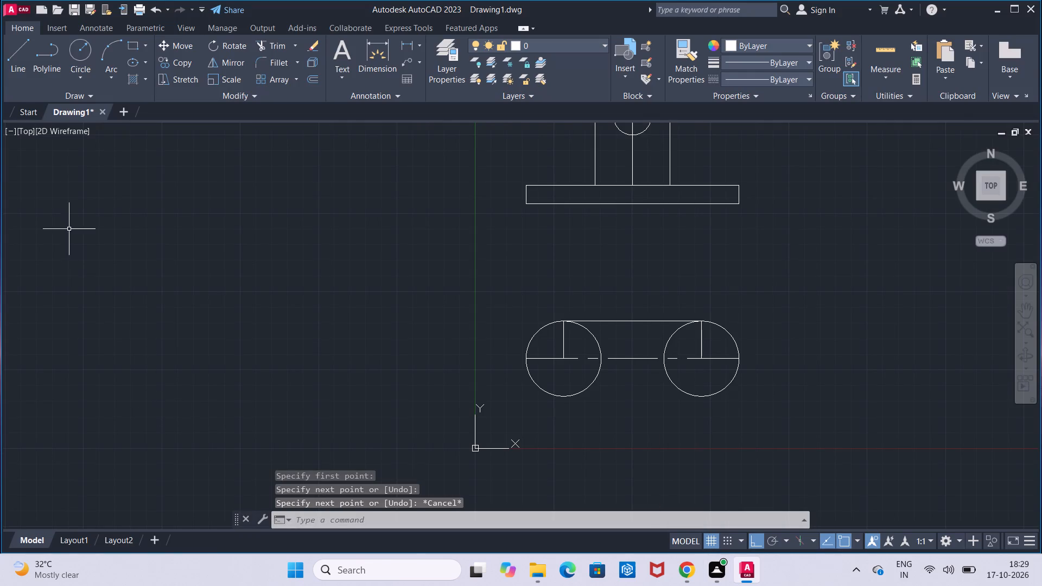
click(26, 79)
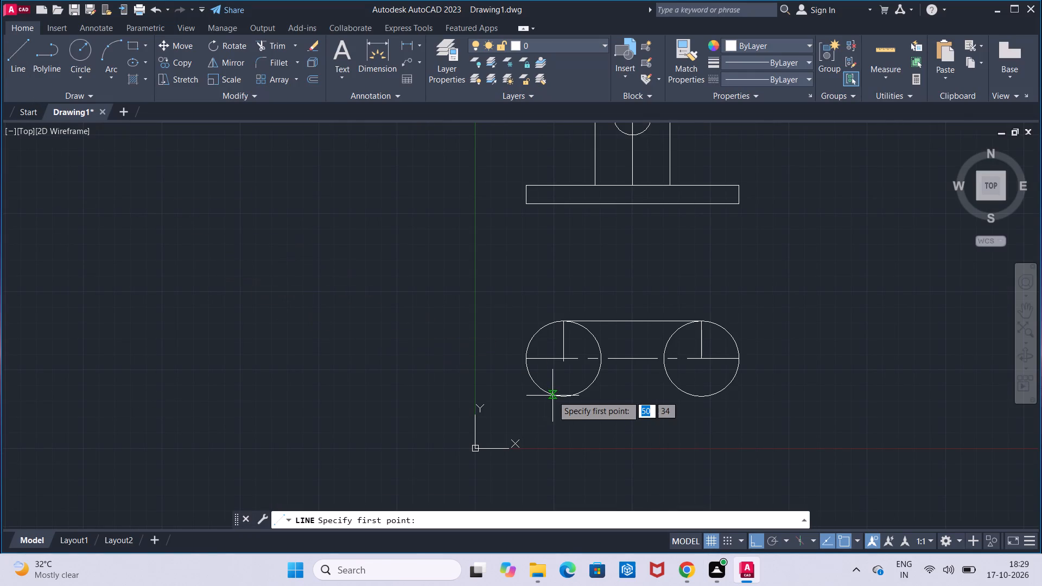
click(566, 400)
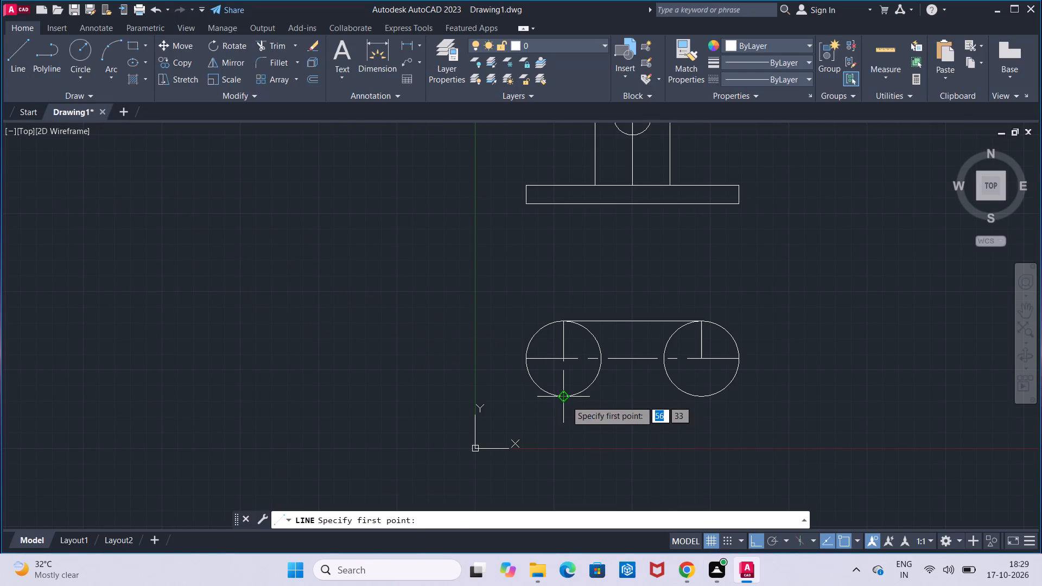
click(705, 399)
key(Escape)
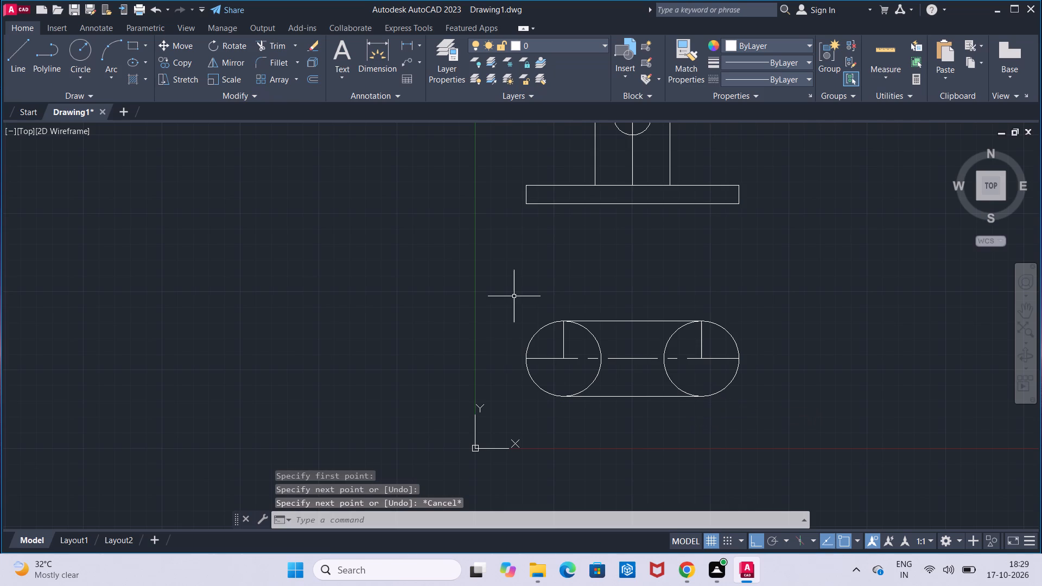
Trim the inner halves of both circles to leave a rounded-end base outline.
click(274, 43)
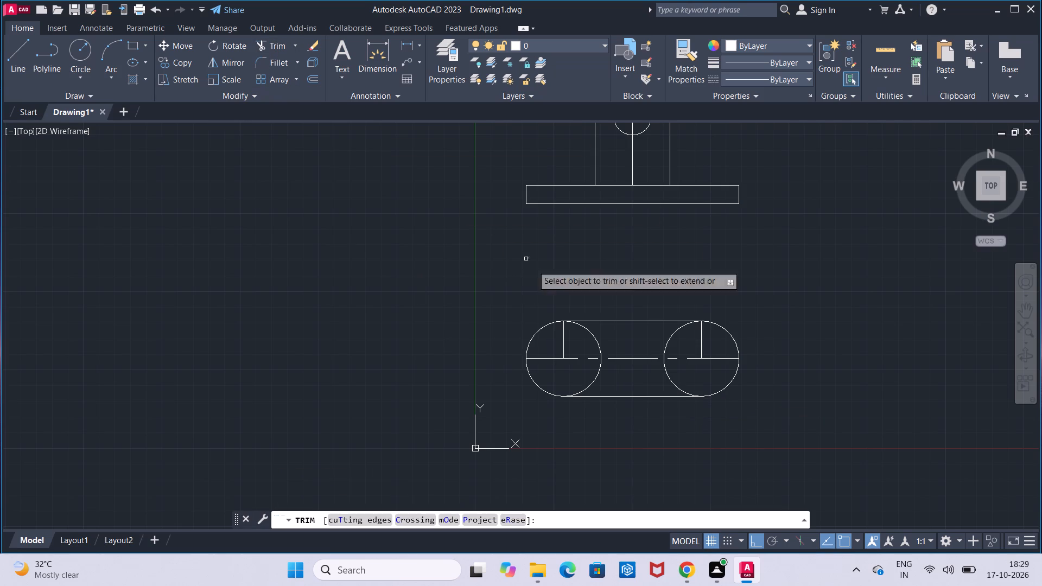
click(598, 345)
click(599, 371)
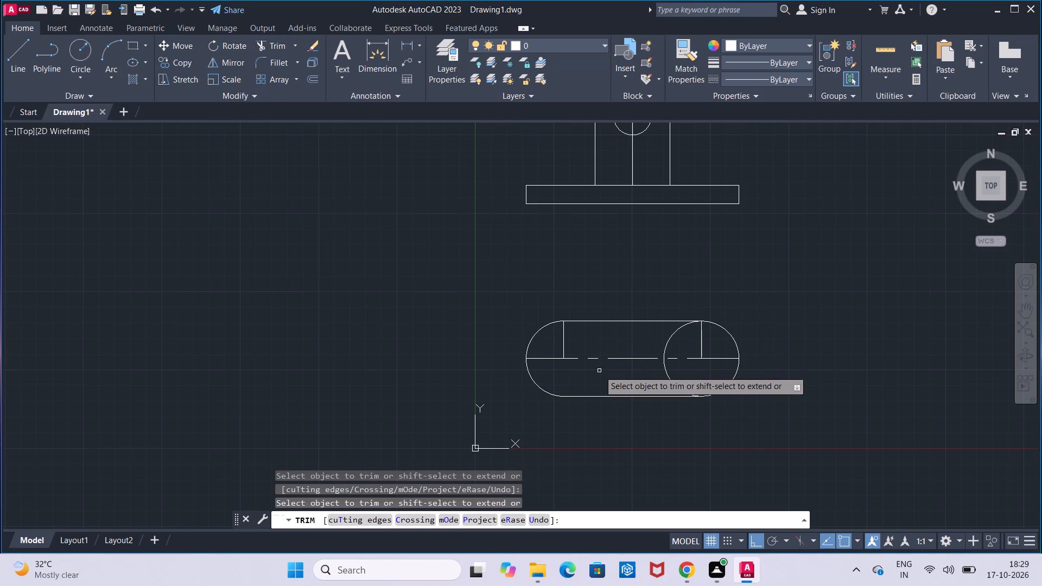
click(670, 374)
click(665, 376)
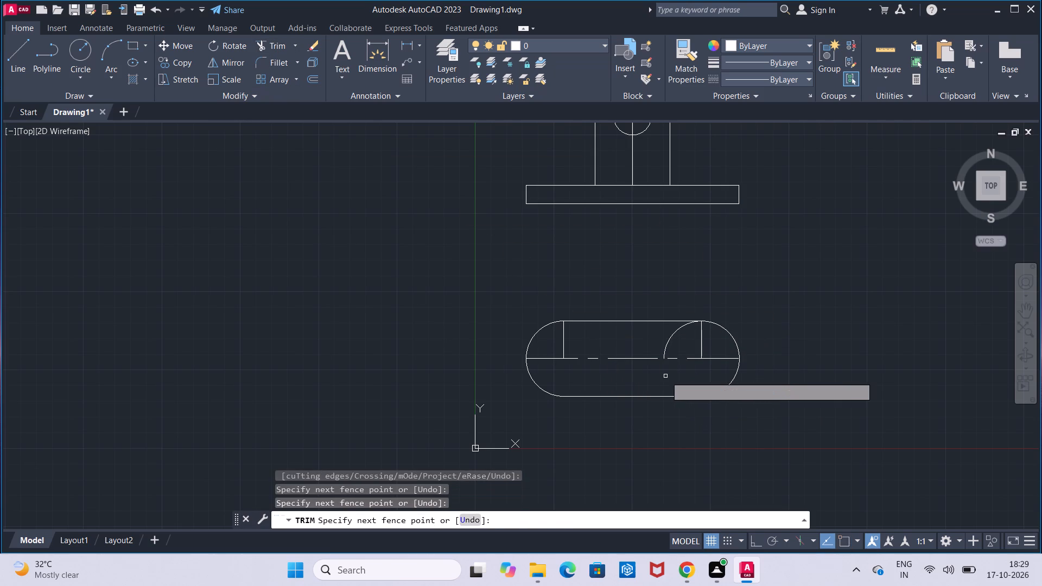
click(668, 342)
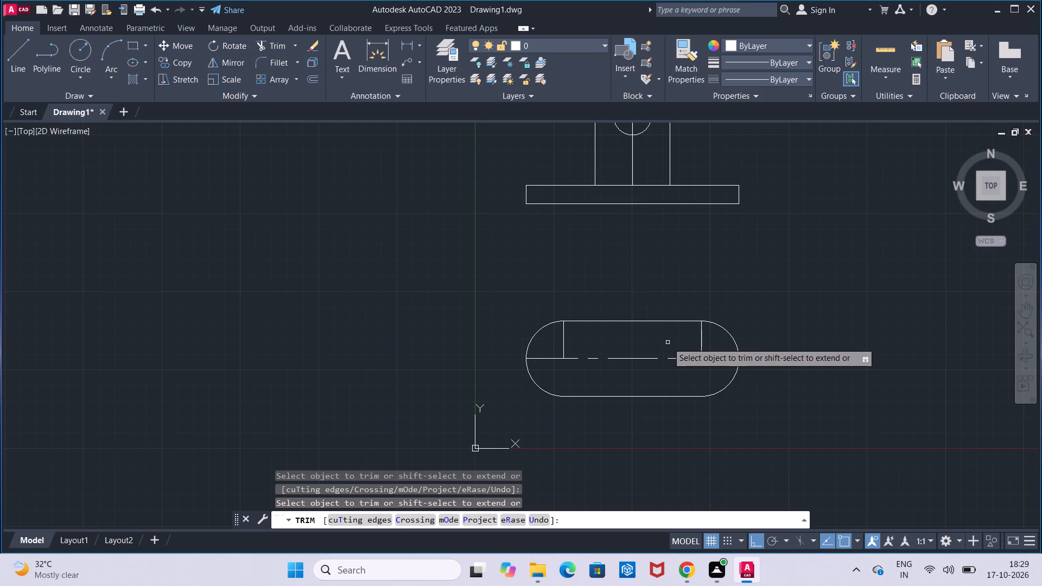
key(Escape)
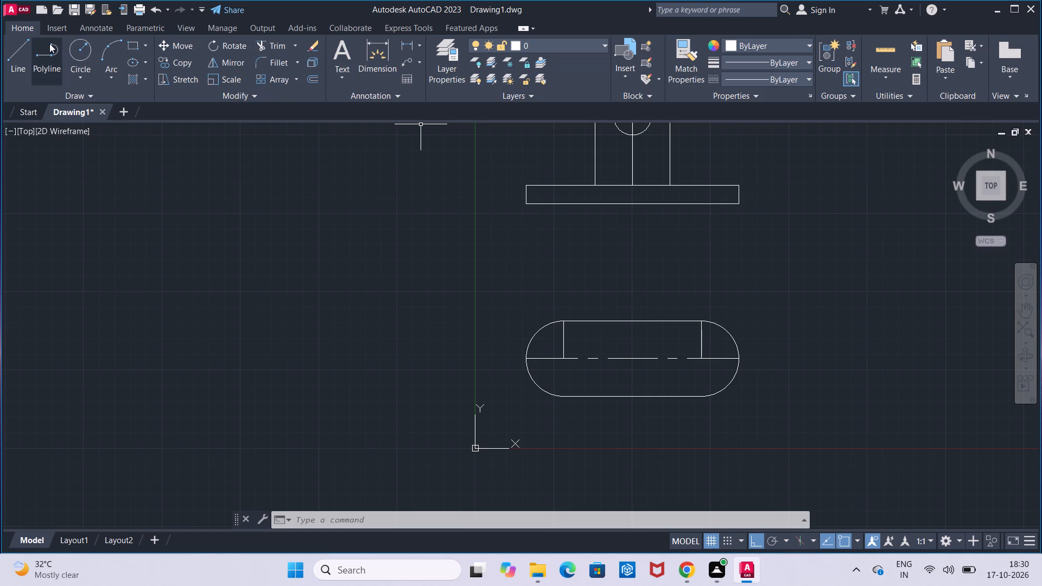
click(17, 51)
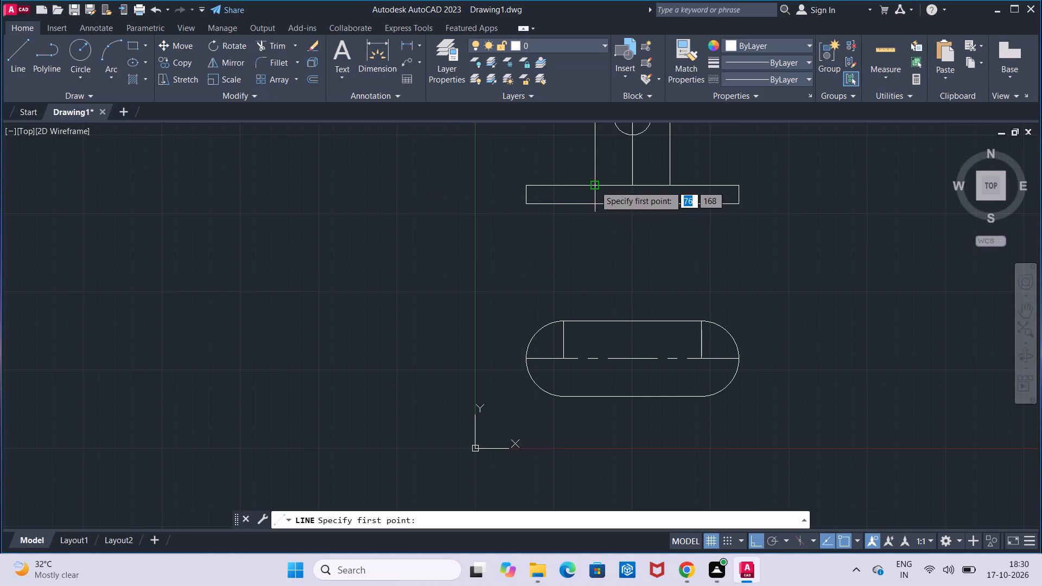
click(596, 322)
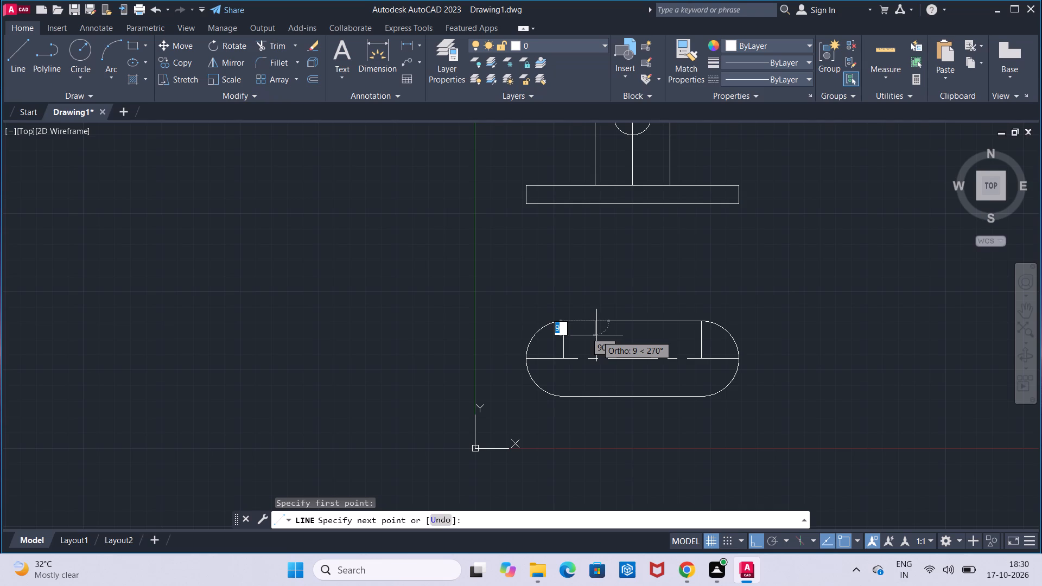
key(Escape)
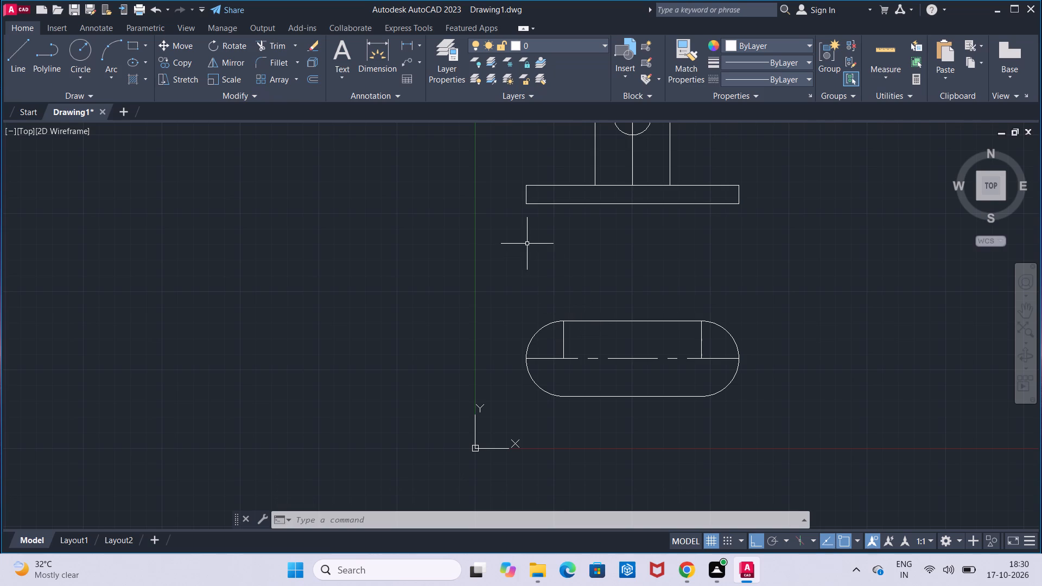
Draw two concentric circles of 17 mm and 30 mm diameter at the centre of the top view's left rounded end.
scroll(527, 243, up, 1)
middle_click(548, 254)
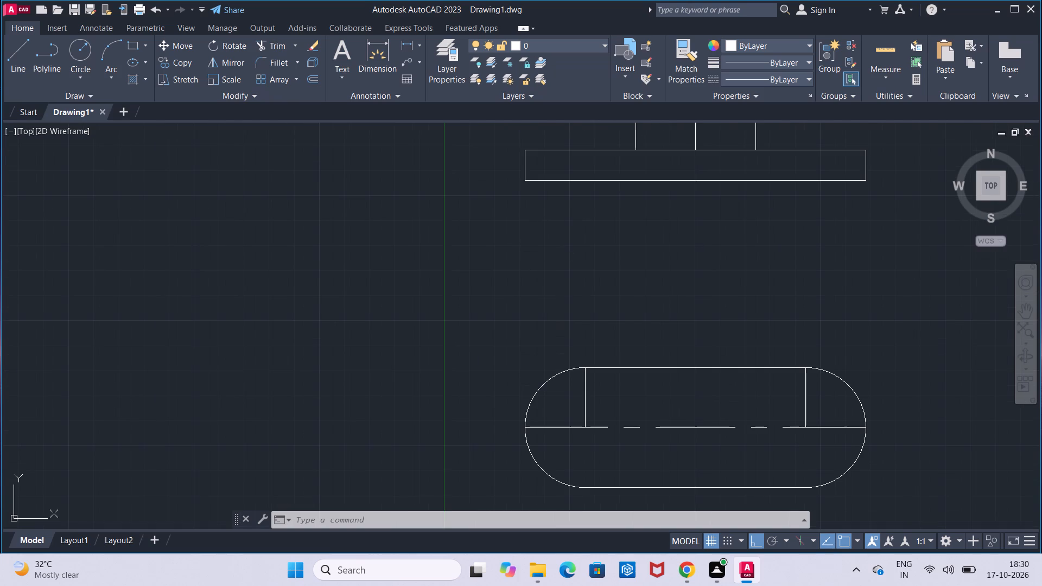
click(88, 60)
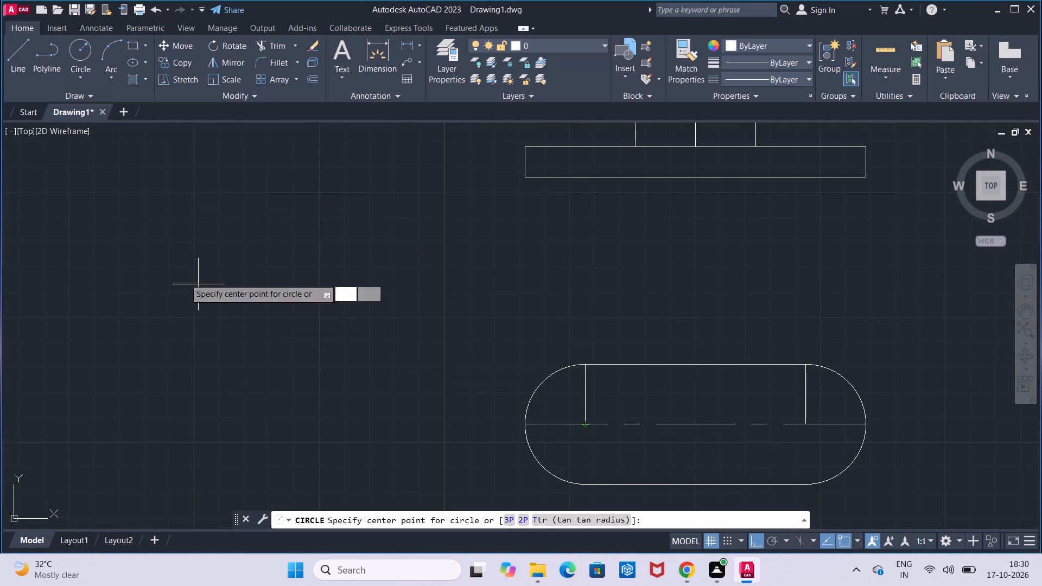
click(75, 81)
click(95, 128)
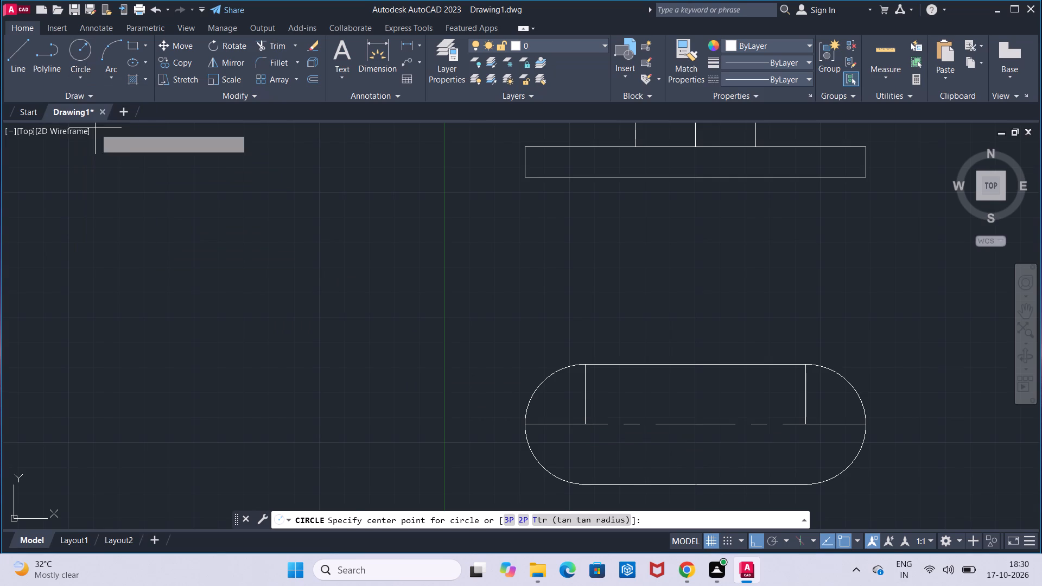
click(584, 425)
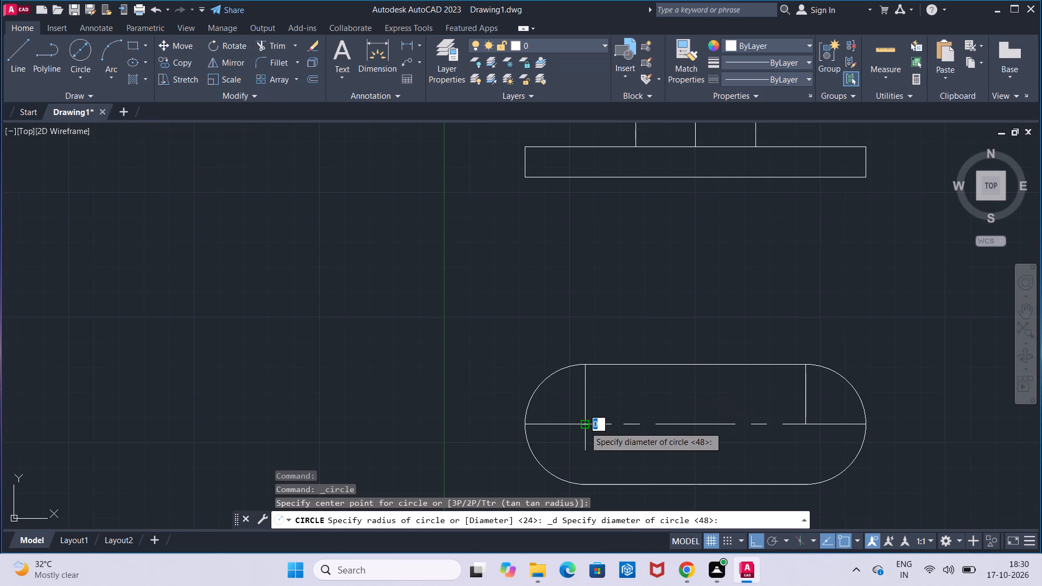
key(1)
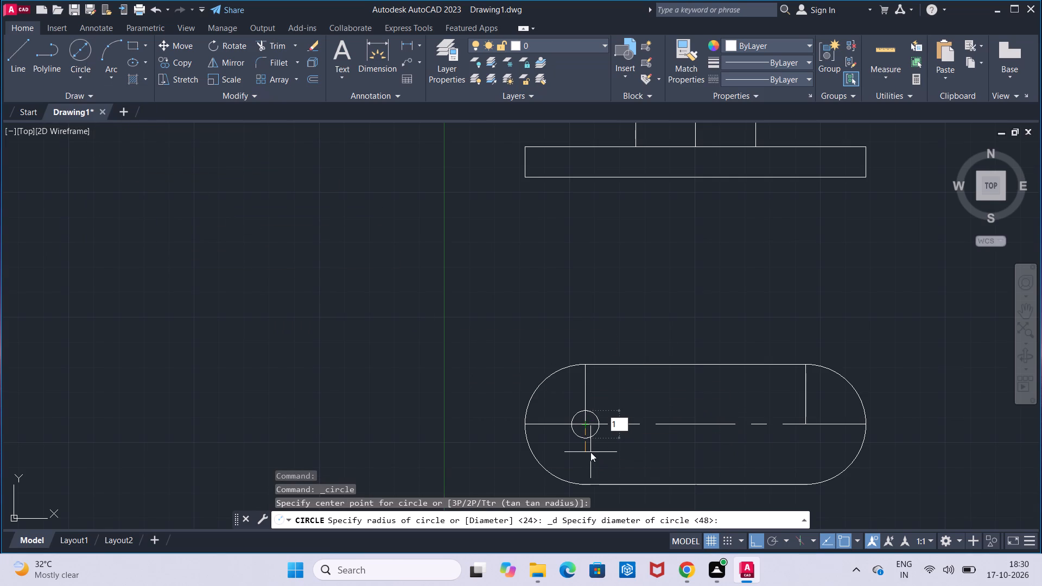
key(7)
key(Return)
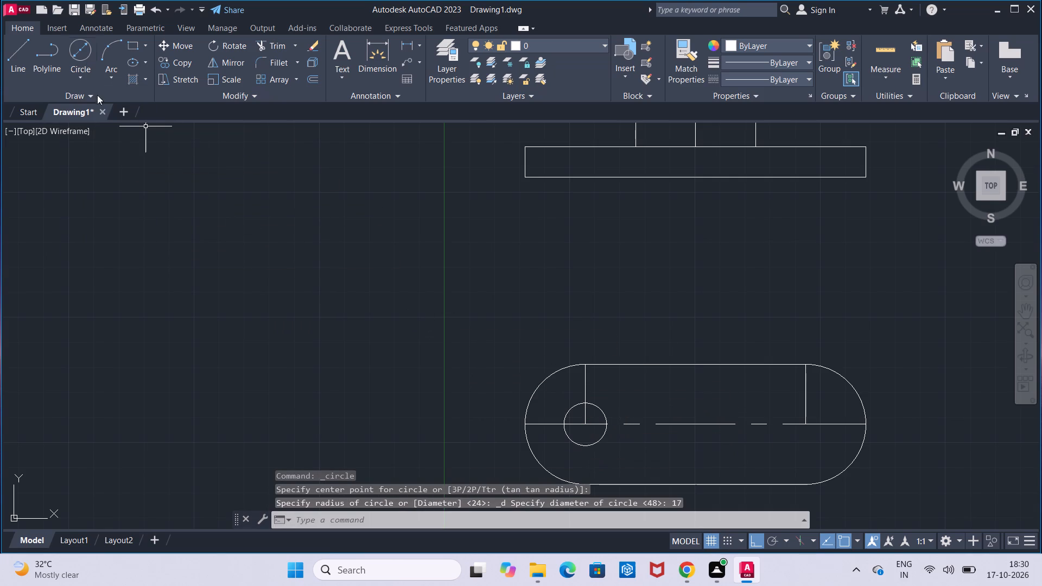
click(77, 58)
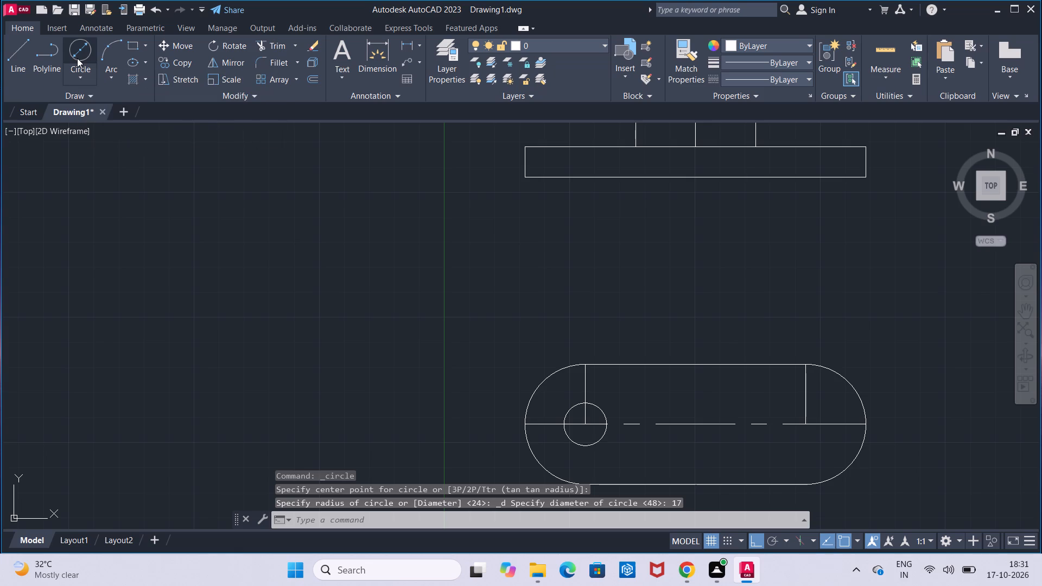
click(587, 424)
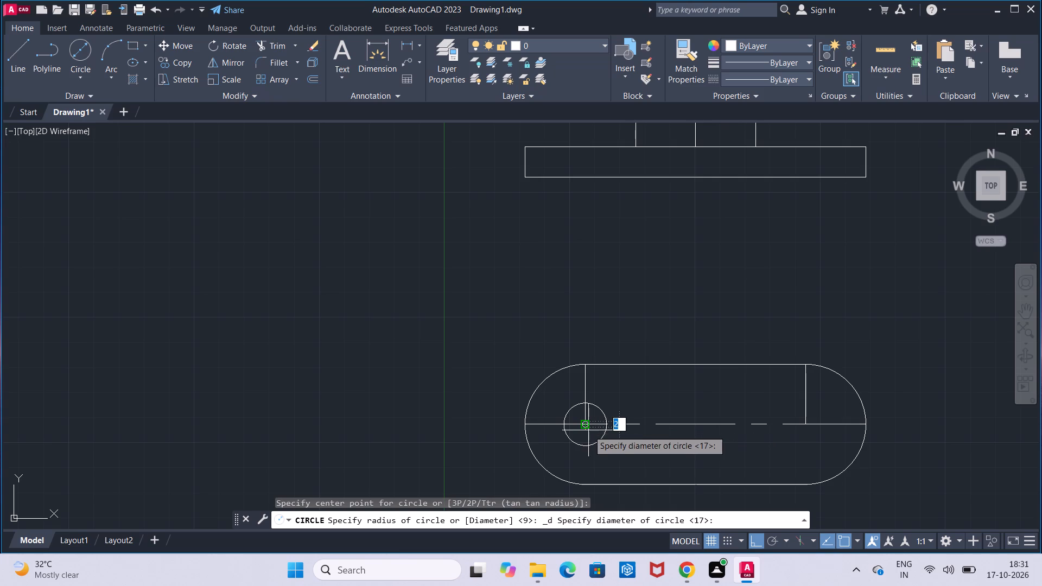
key(3)
key(0)
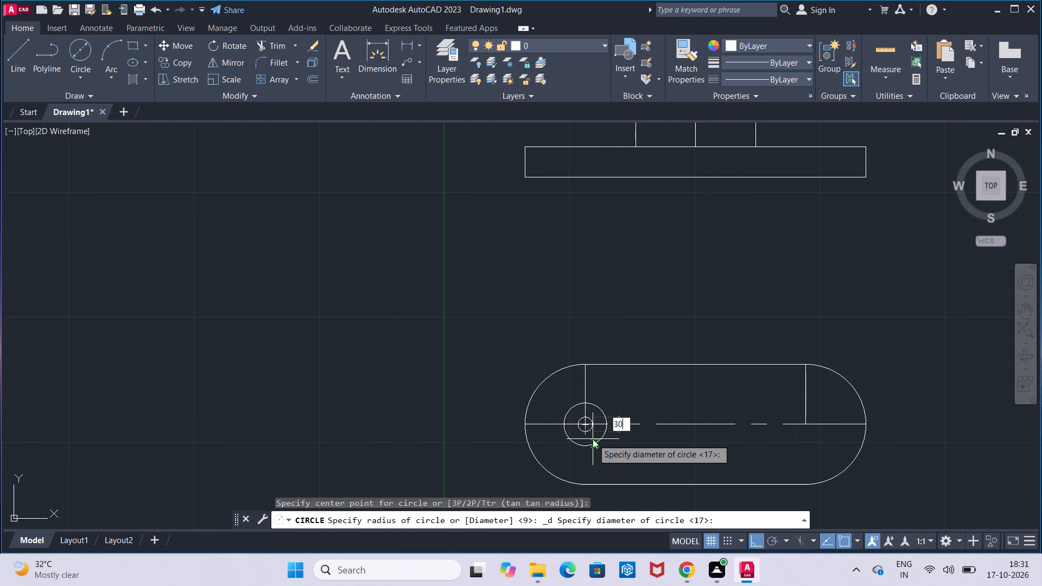
key(Return)
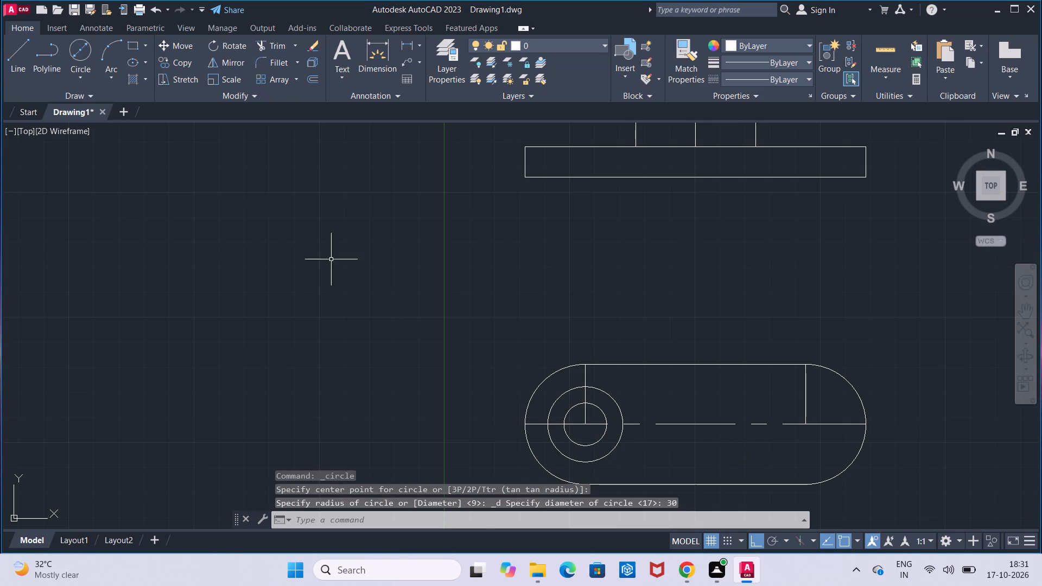
Copy both concentric circles 88 mm horizontally to the centre of the top view's right rounded end.
click(178, 61)
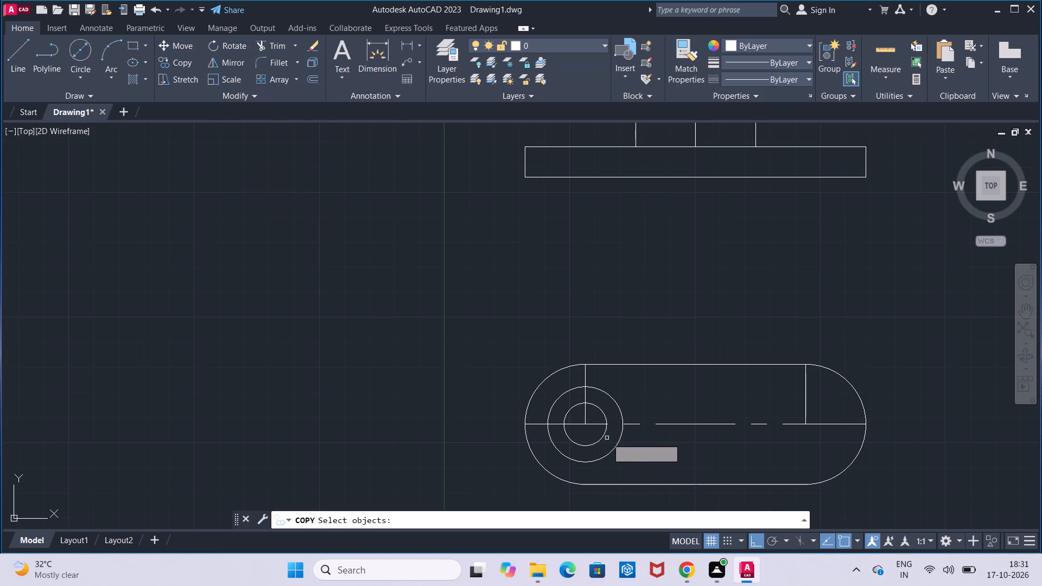
click(615, 448)
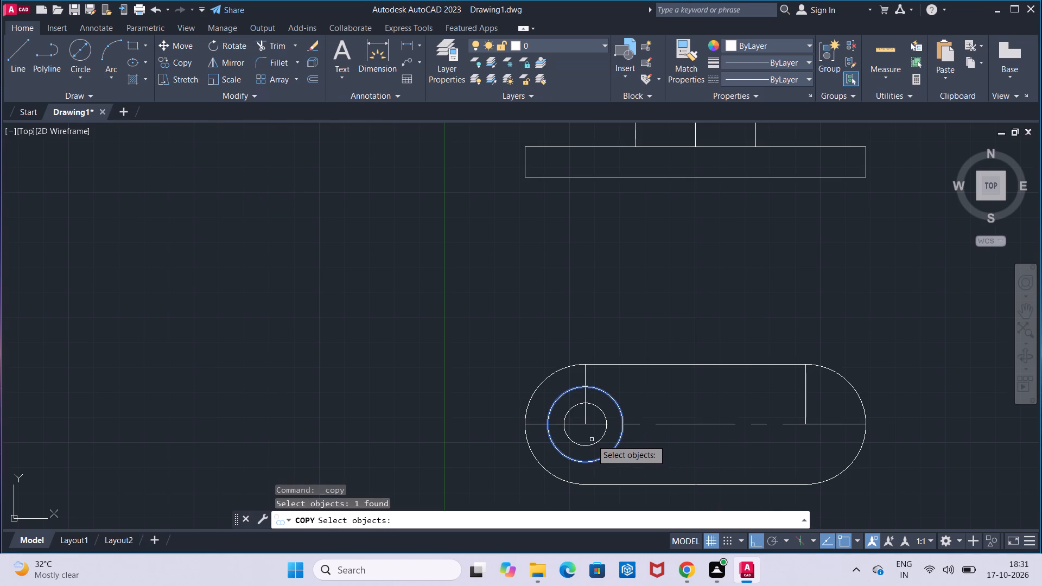
click(592, 445)
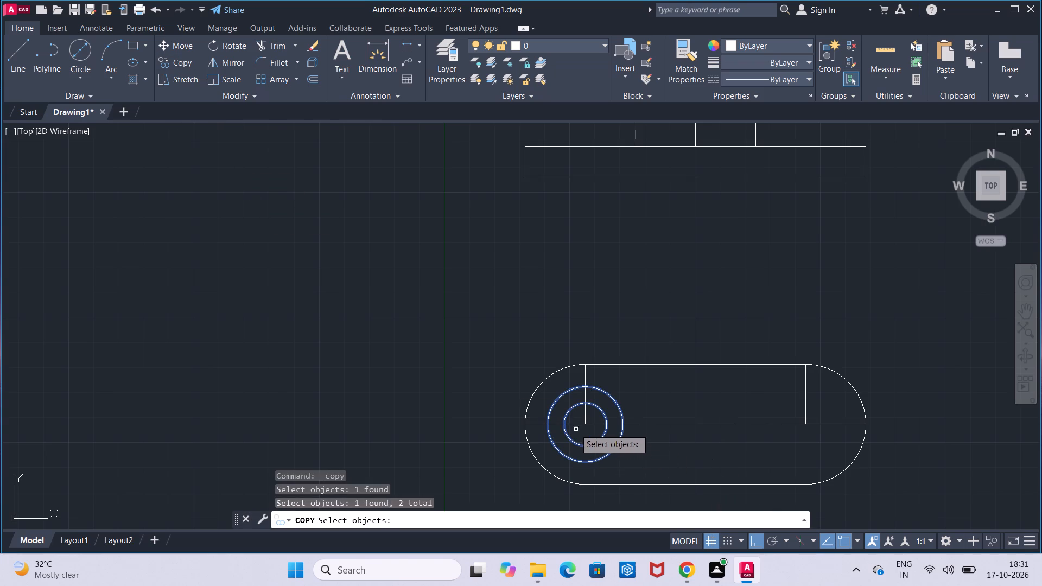
key(Return)
click(586, 422)
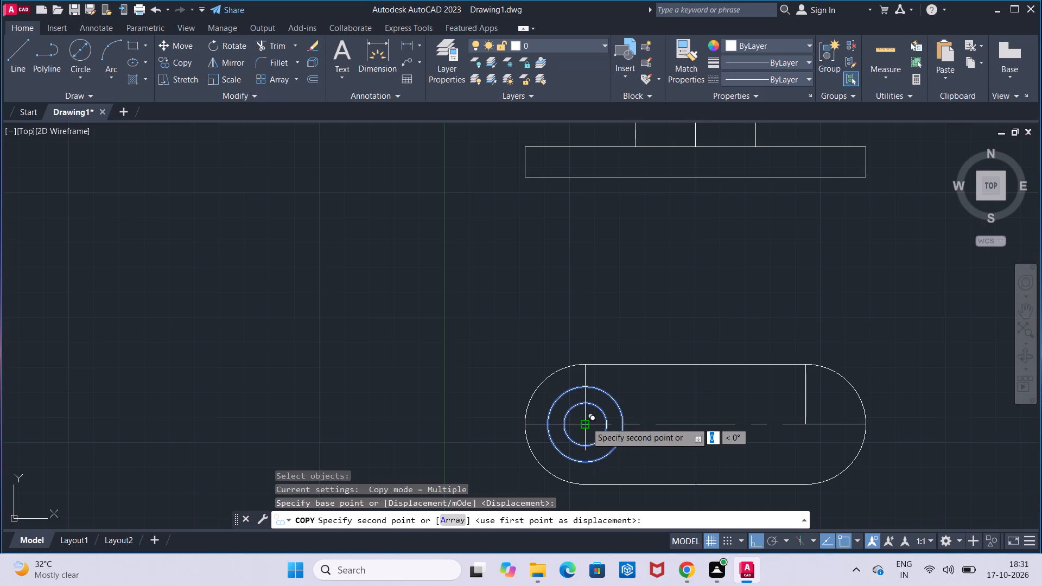
text(88)
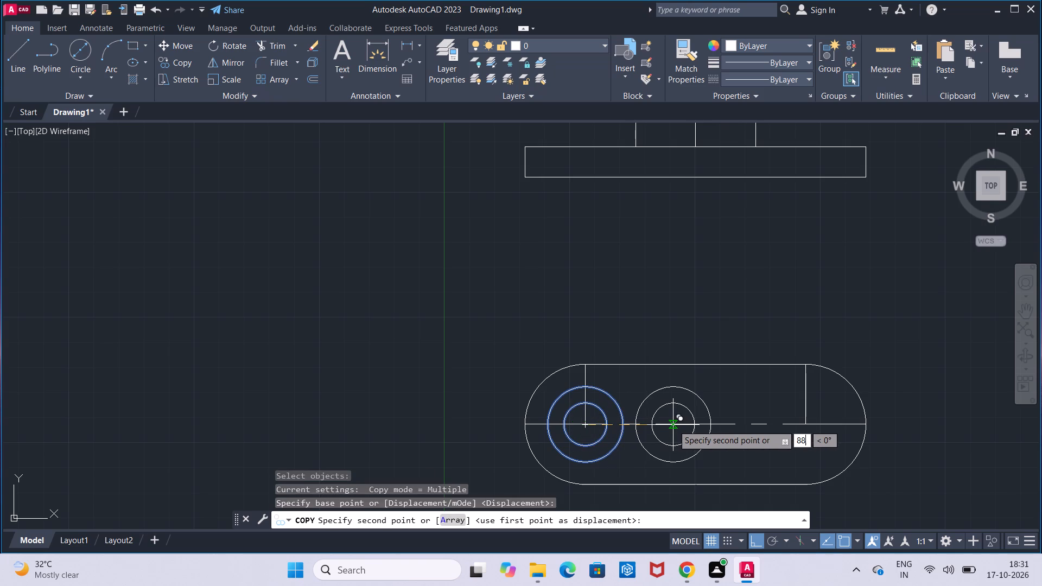
key(Return)
key(Escape)
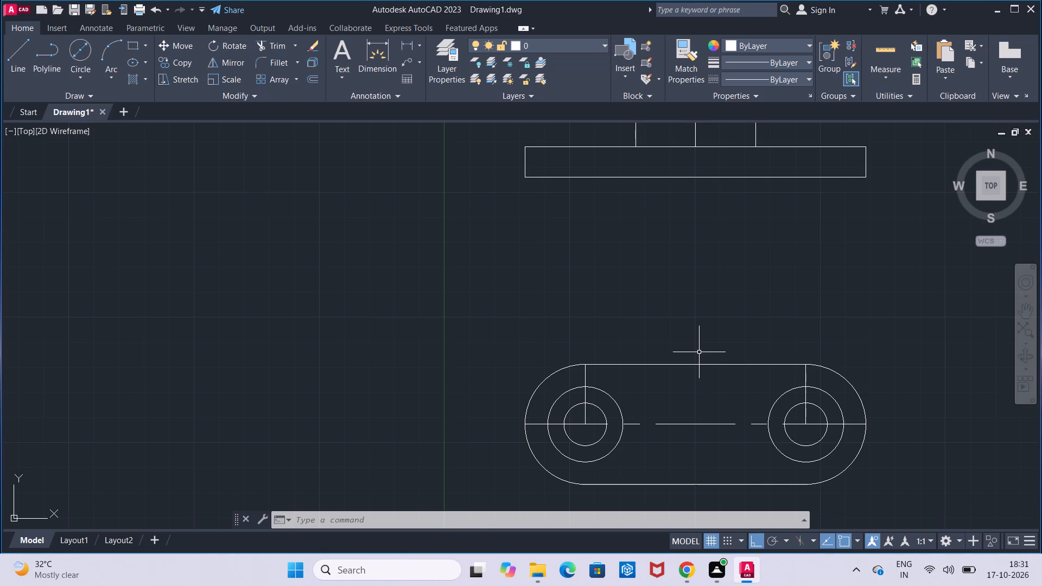
Add a centre line between the bottom and top edges of the front view's base rectangle and explode it.
scroll(730, 328, down, 1)
middle_drag(730, 328, 710, 394)
scroll(710, 394, up, 1)
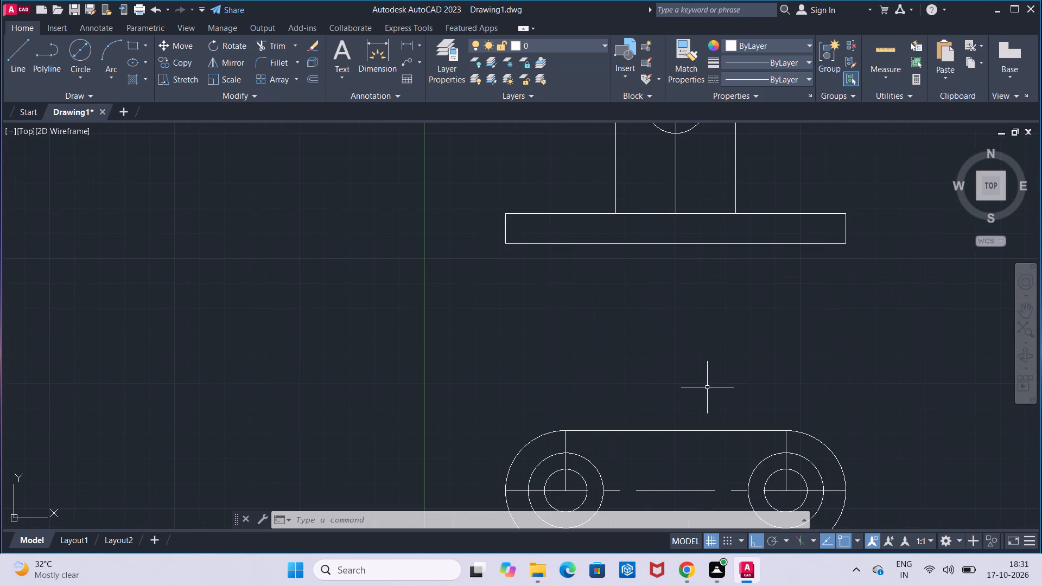
click(25, 80)
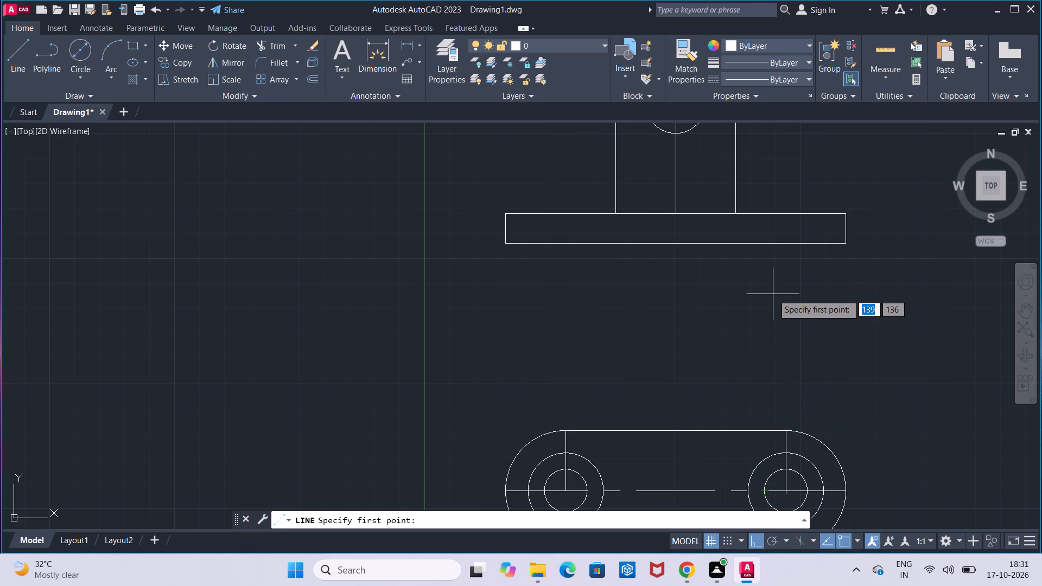
key(Escape)
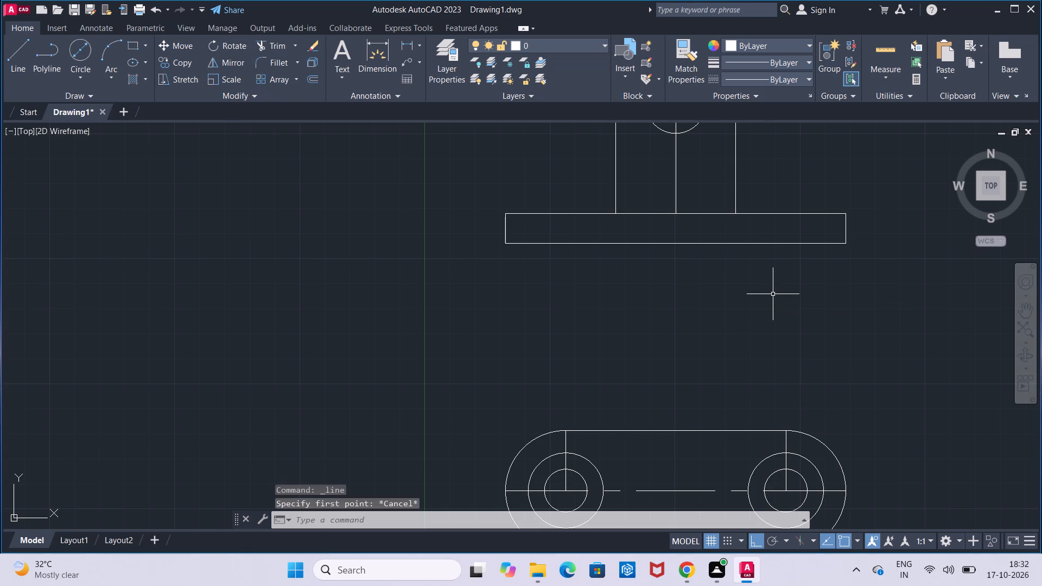
text(cl)
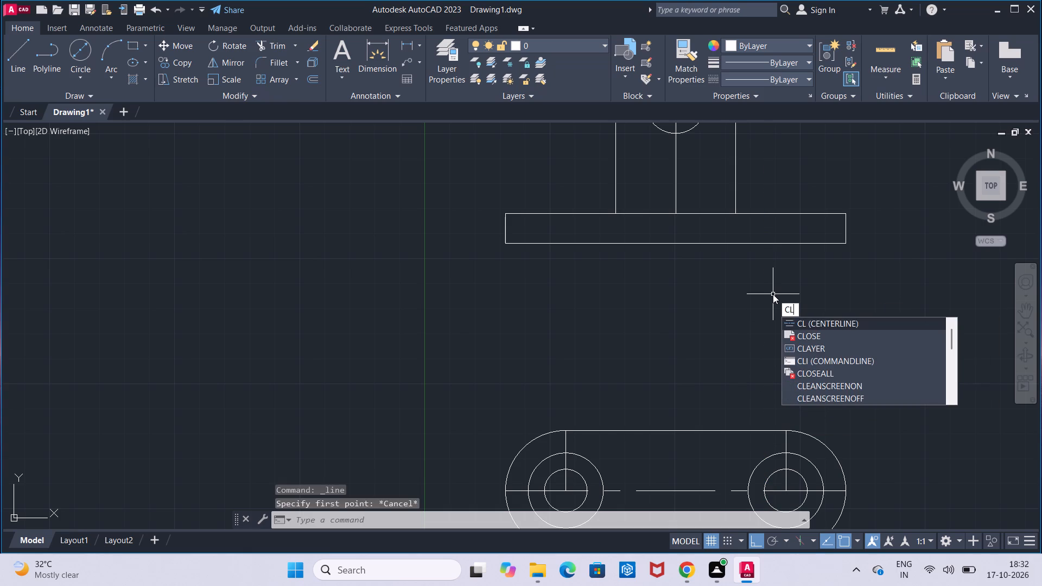
key(Return)
click(705, 243)
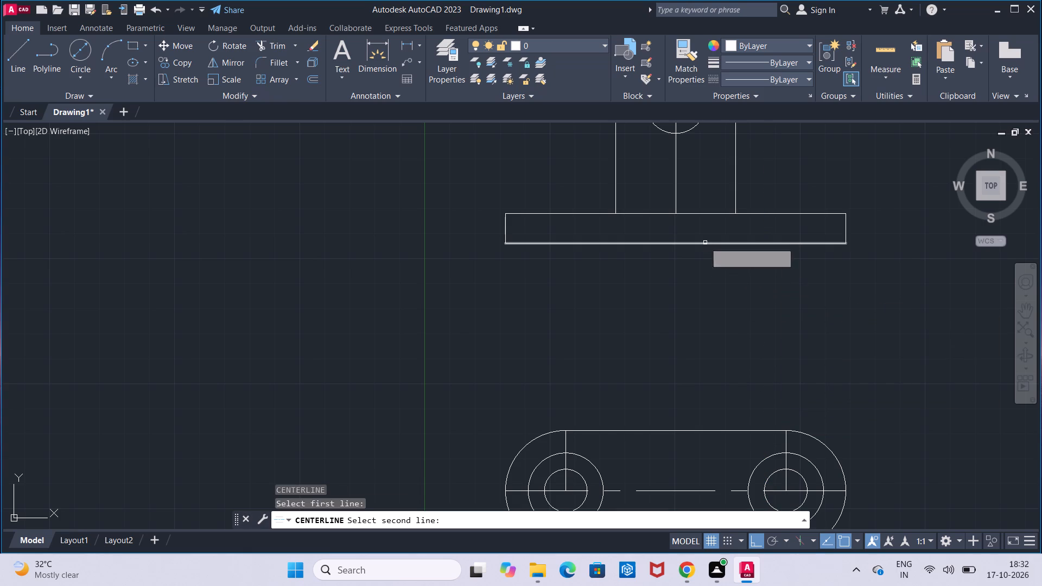
click(704, 212)
key(Escape)
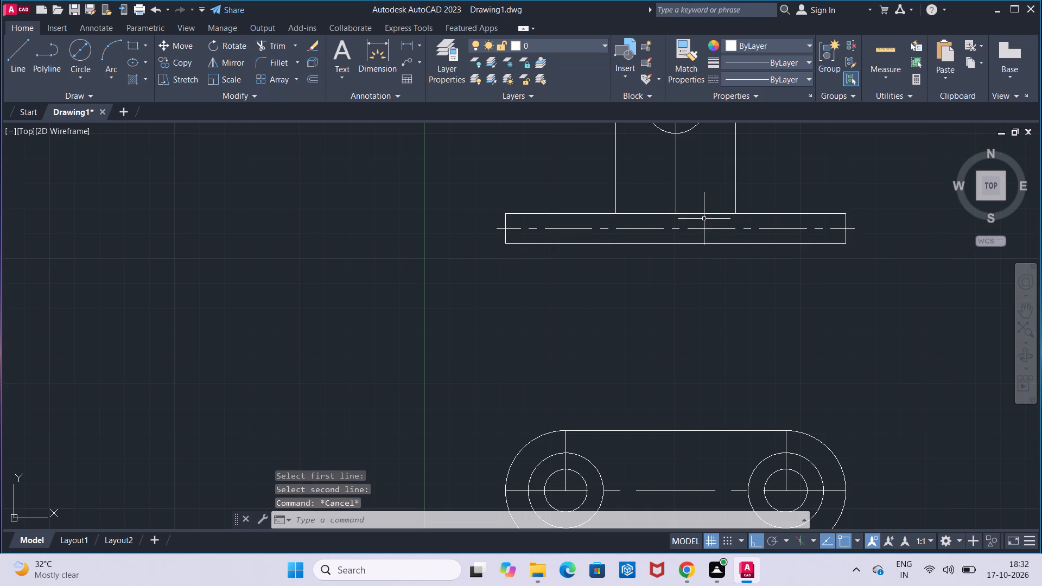
click(702, 227)
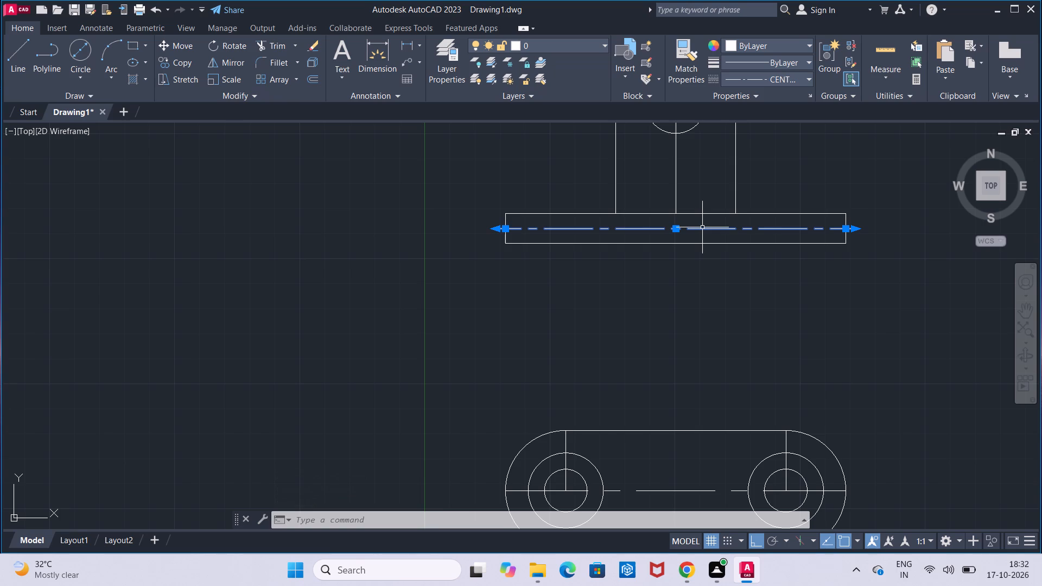
click(306, 68)
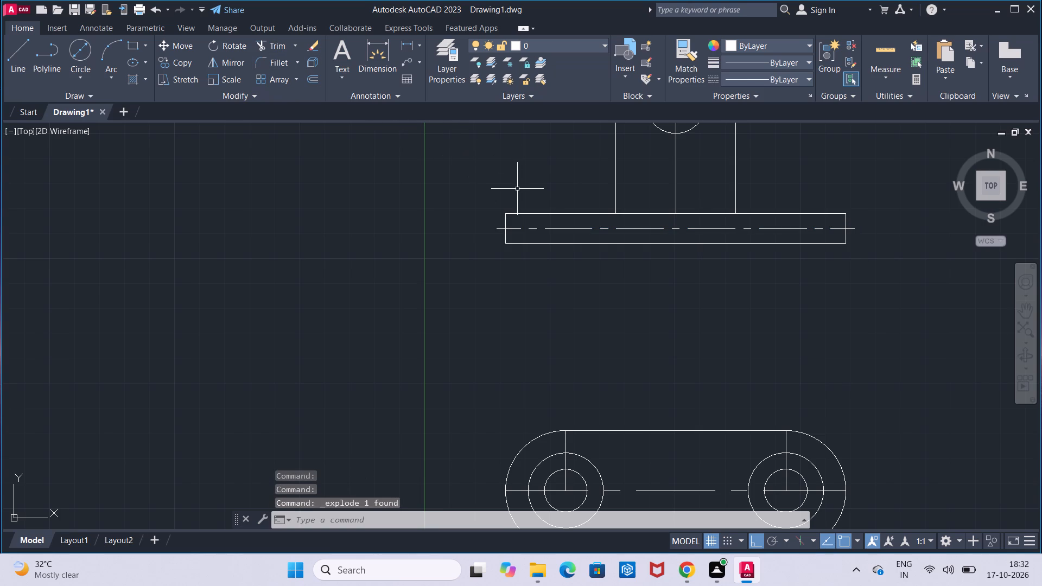
Draw two vertical lines from the base's bottom edge up to its centre line, aligned with the sides of the right 17 mm circle.
click(28, 74)
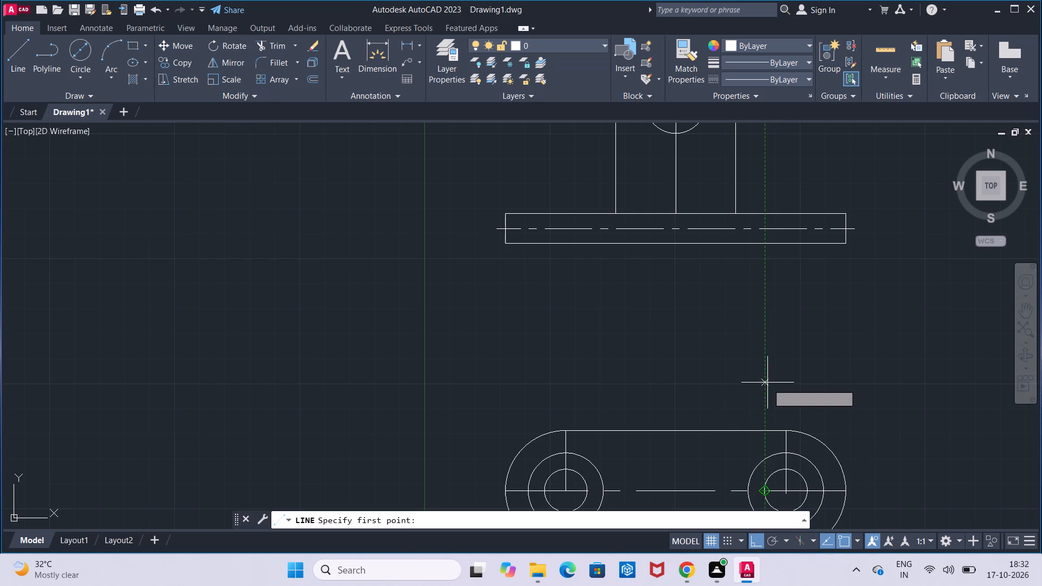
click(766, 245)
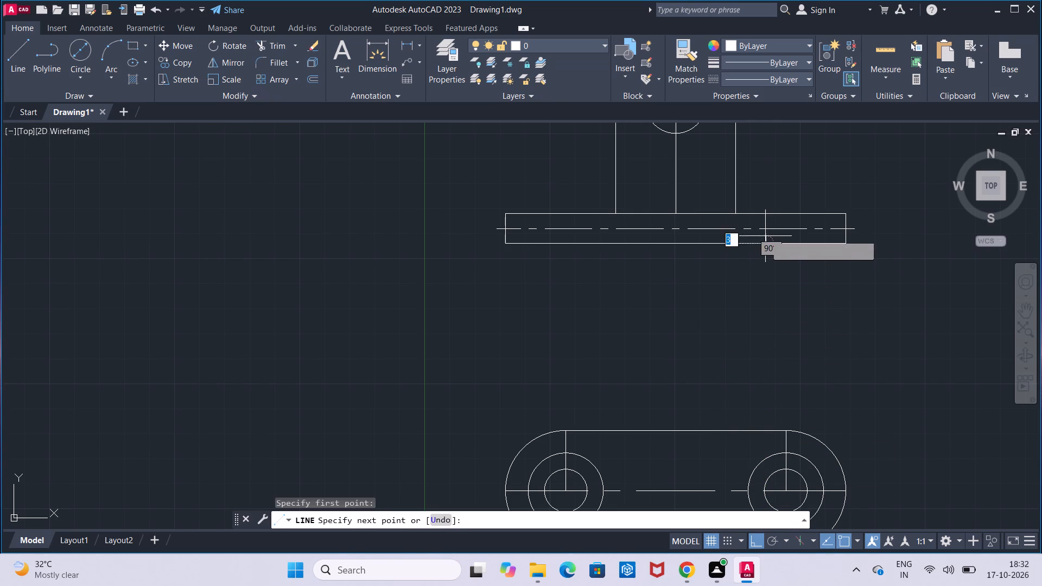
click(765, 227)
key(Escape)
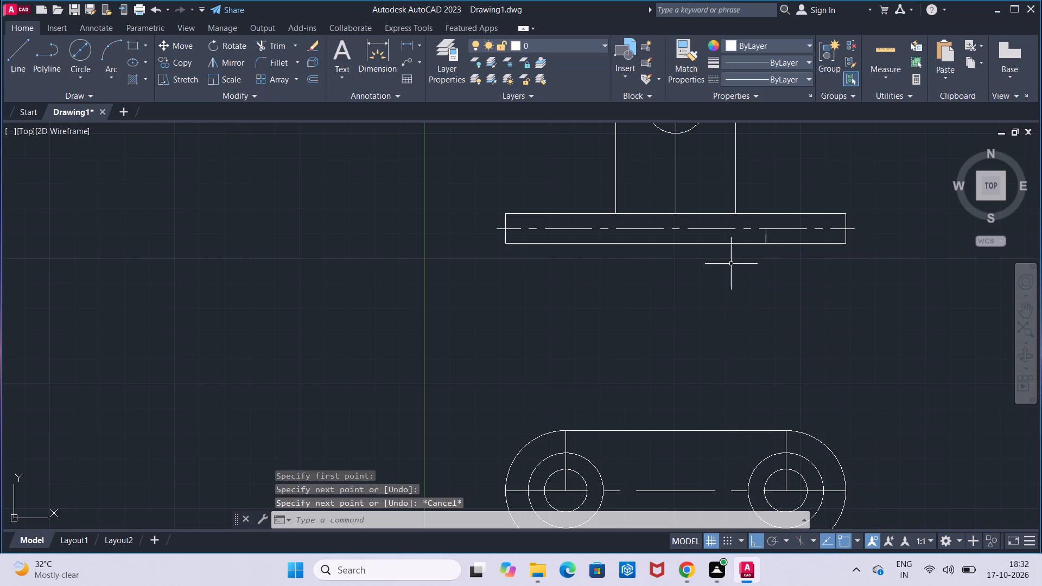
click(19, 77)
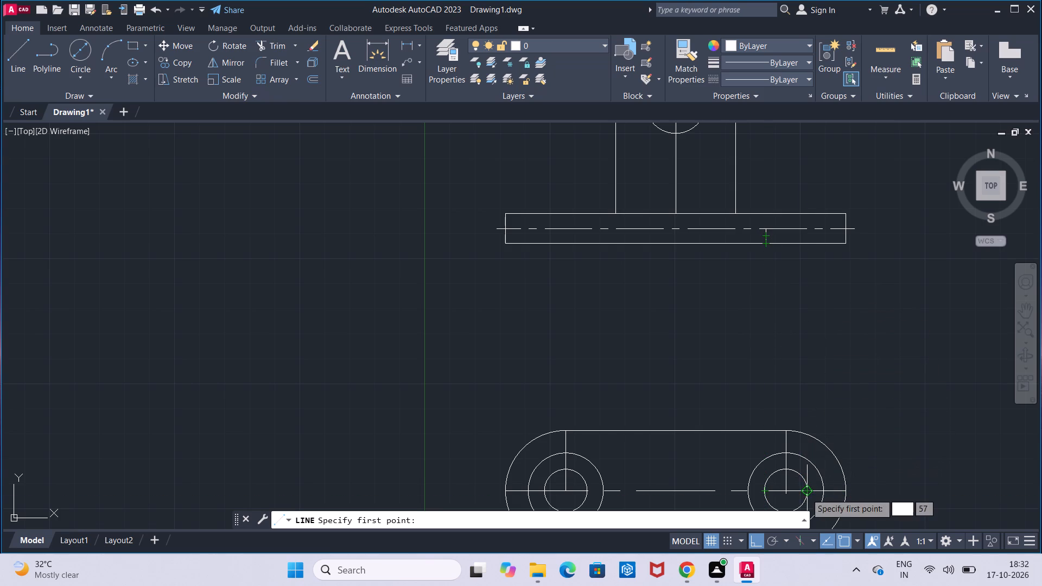
click(805, 240)
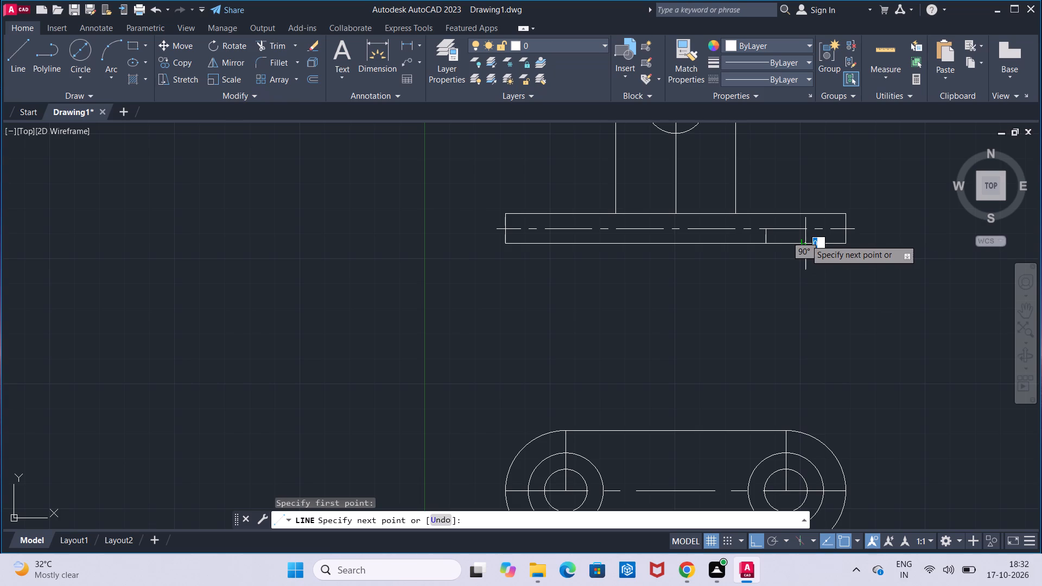
click(804, 231)
key(Escape)
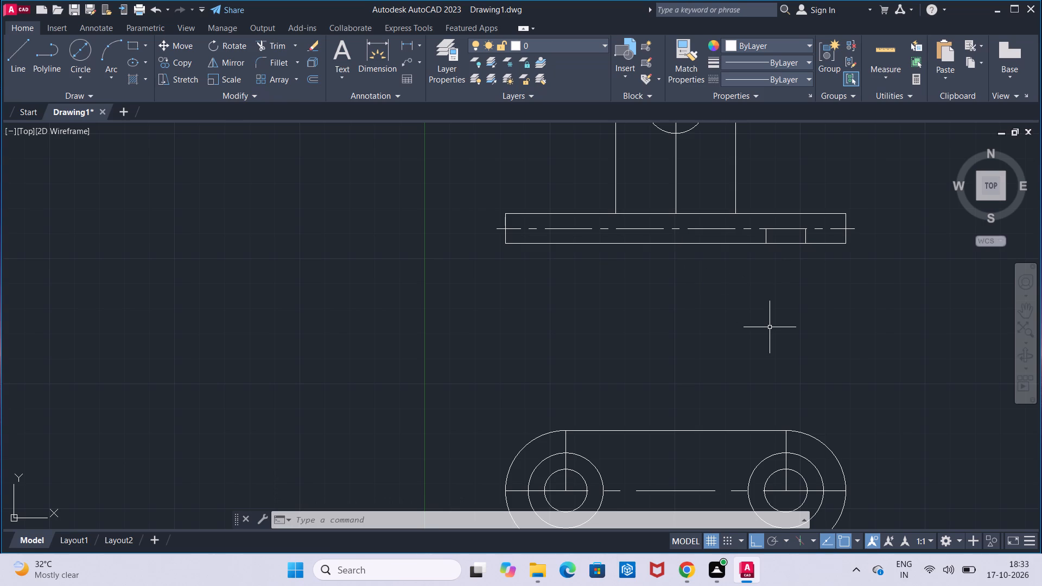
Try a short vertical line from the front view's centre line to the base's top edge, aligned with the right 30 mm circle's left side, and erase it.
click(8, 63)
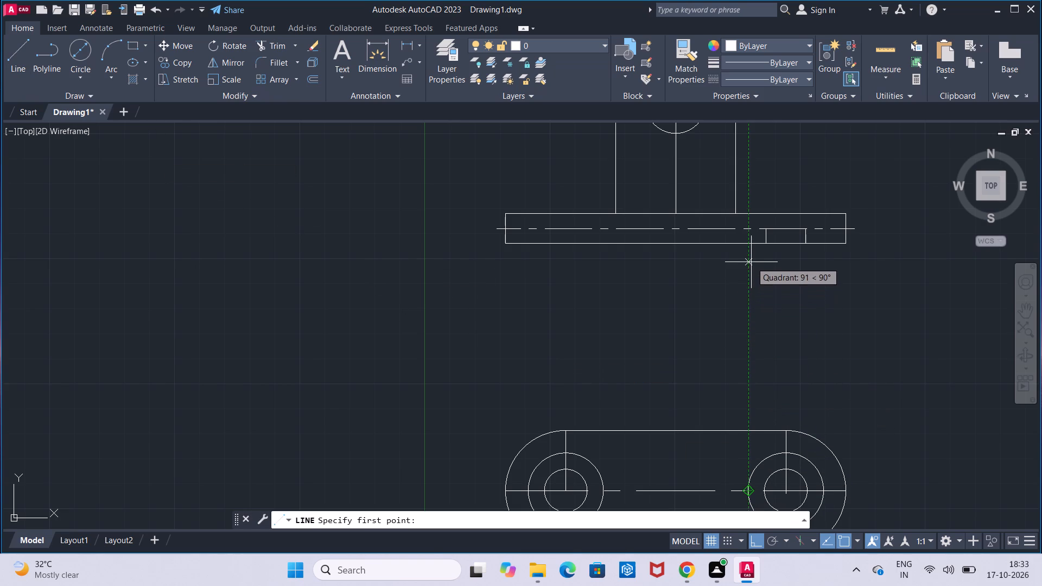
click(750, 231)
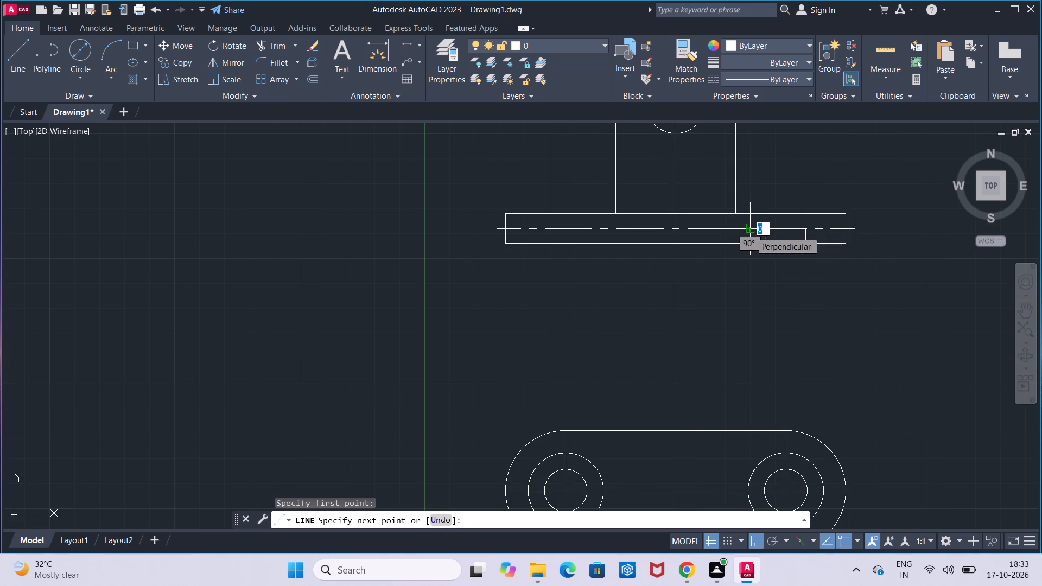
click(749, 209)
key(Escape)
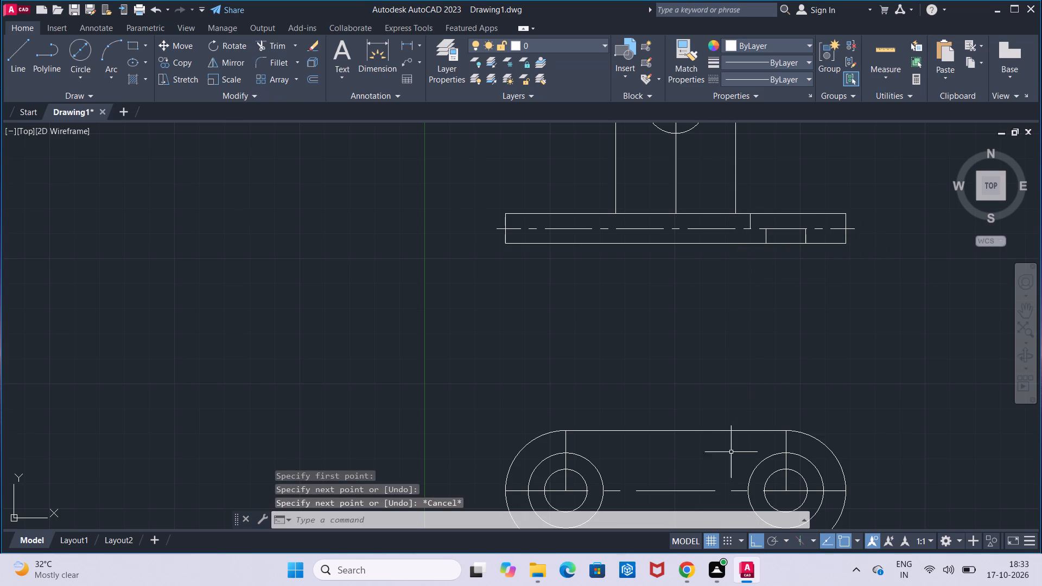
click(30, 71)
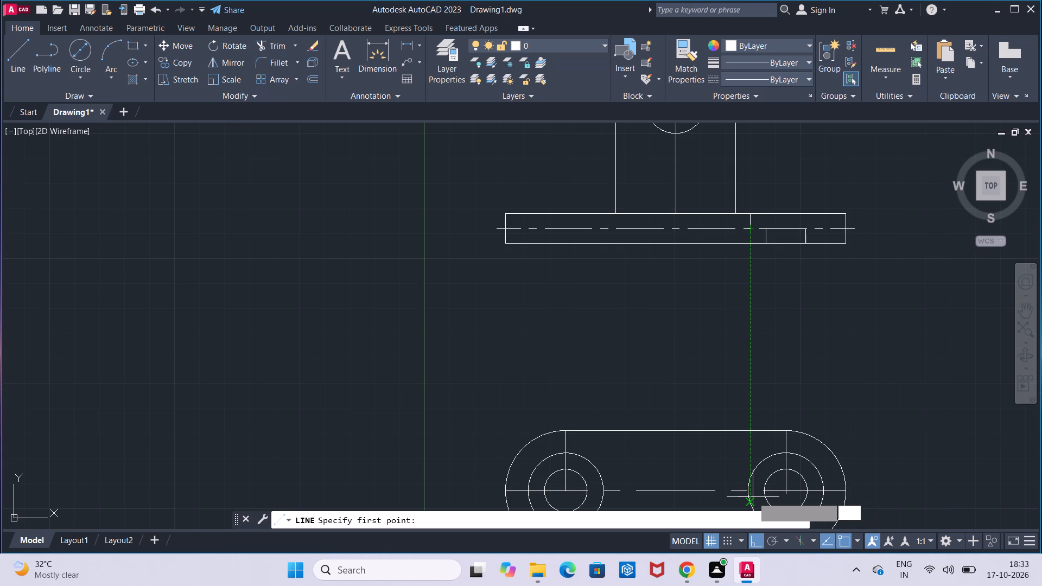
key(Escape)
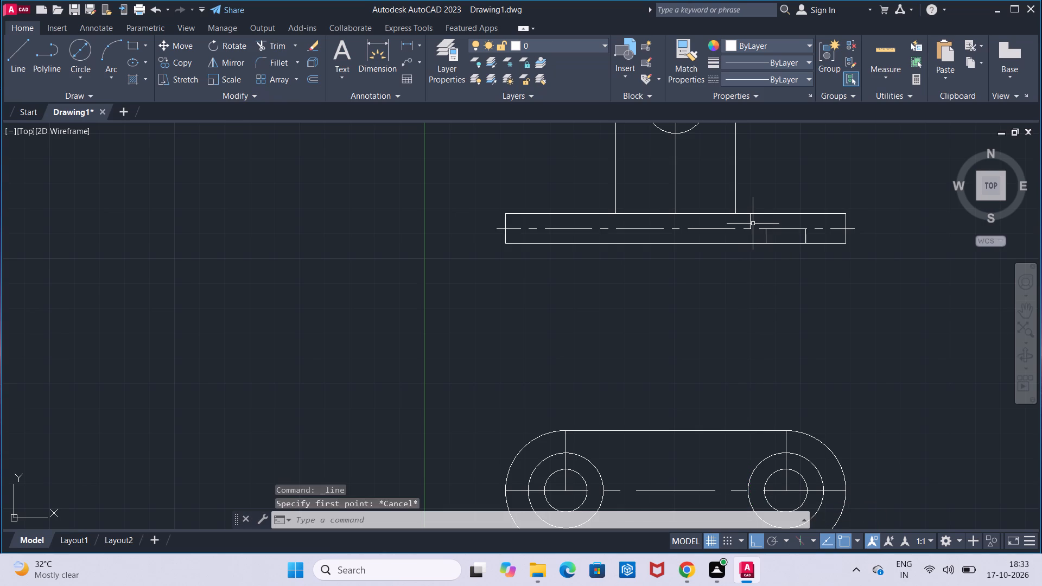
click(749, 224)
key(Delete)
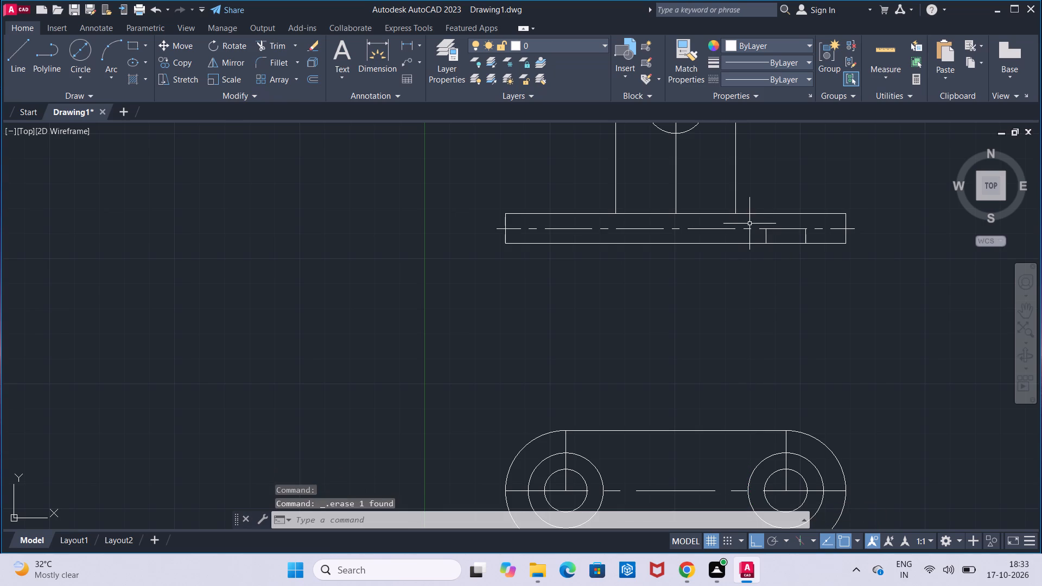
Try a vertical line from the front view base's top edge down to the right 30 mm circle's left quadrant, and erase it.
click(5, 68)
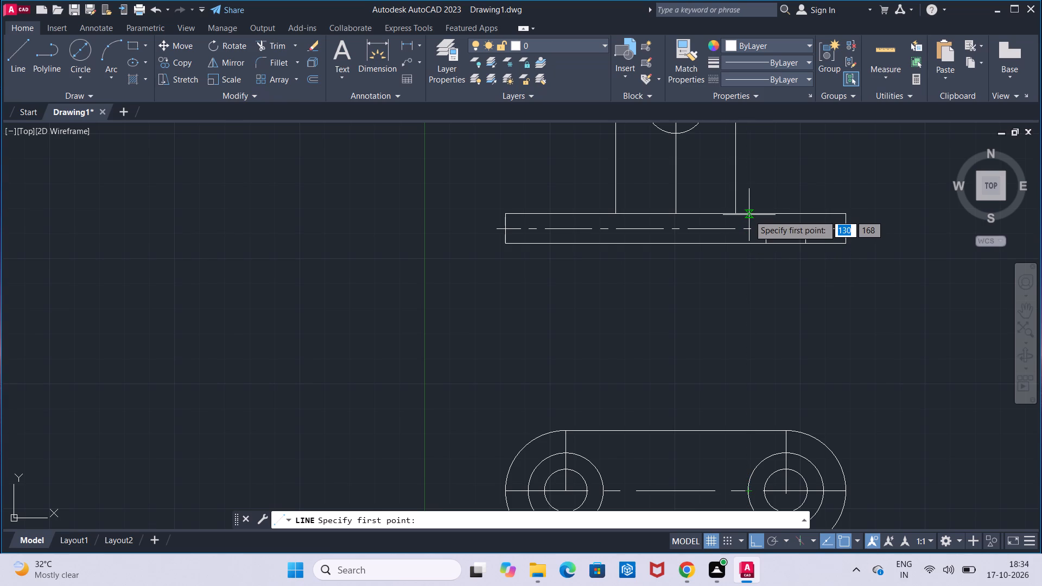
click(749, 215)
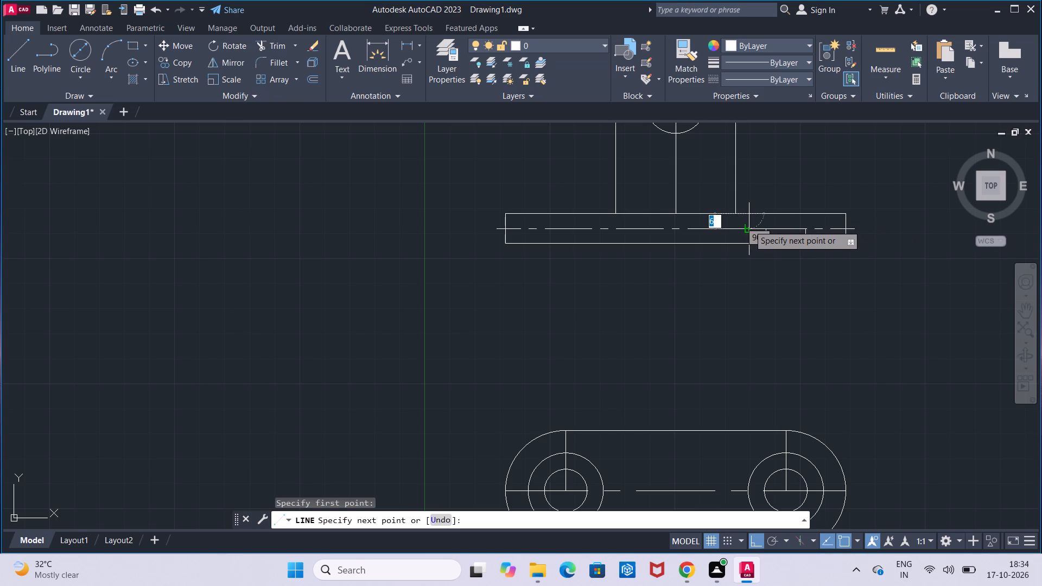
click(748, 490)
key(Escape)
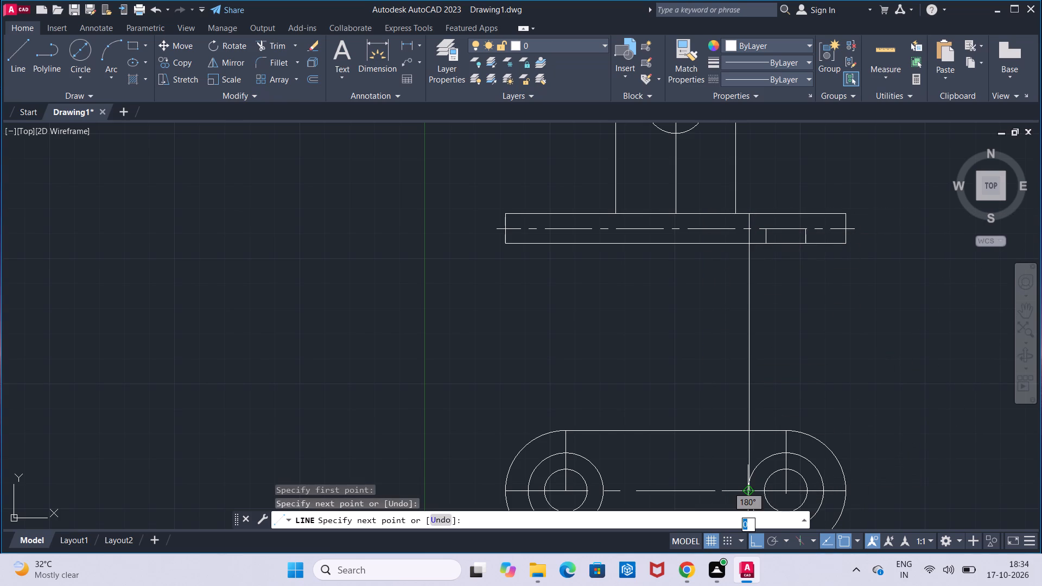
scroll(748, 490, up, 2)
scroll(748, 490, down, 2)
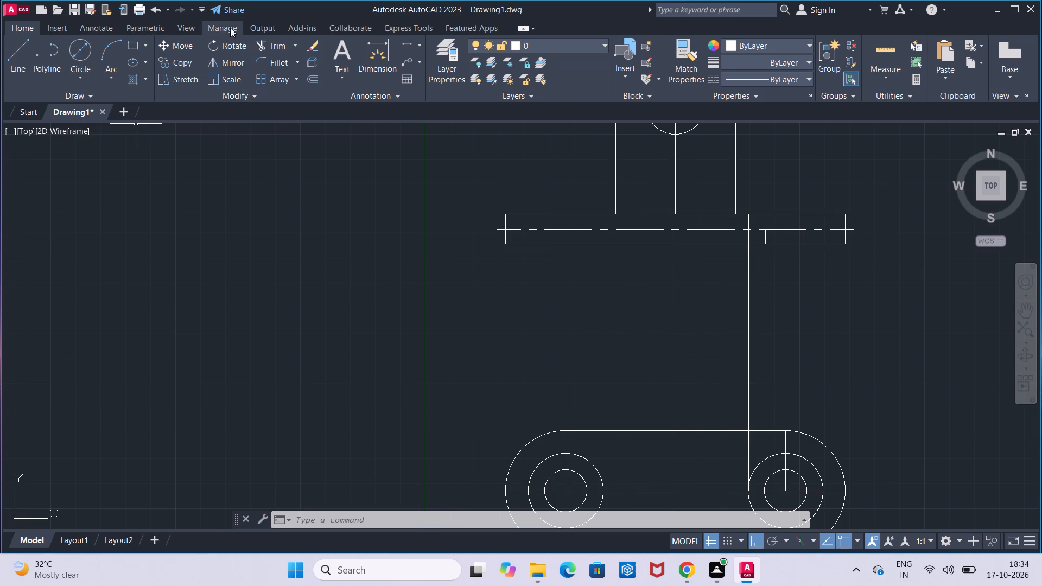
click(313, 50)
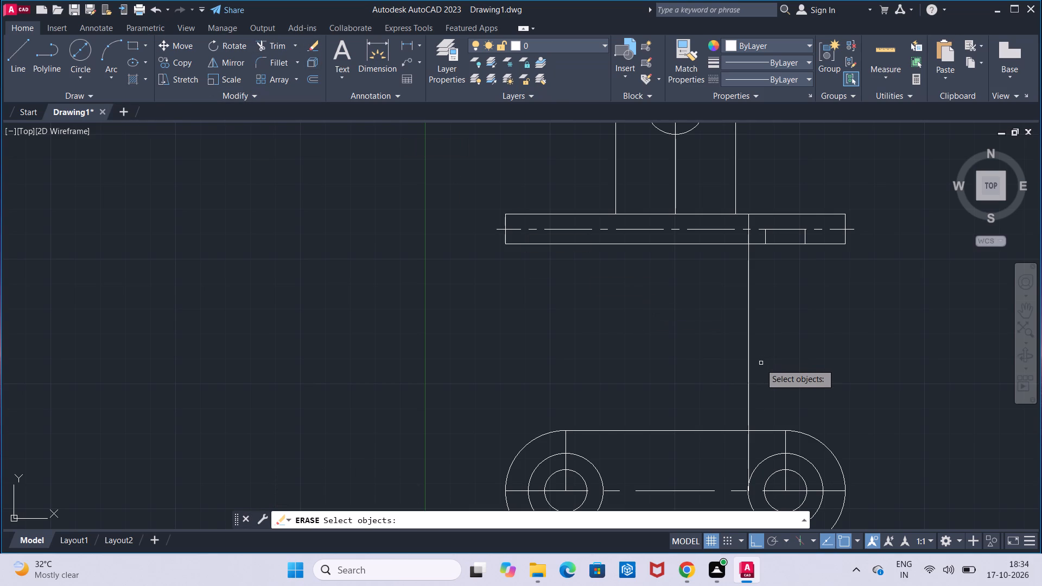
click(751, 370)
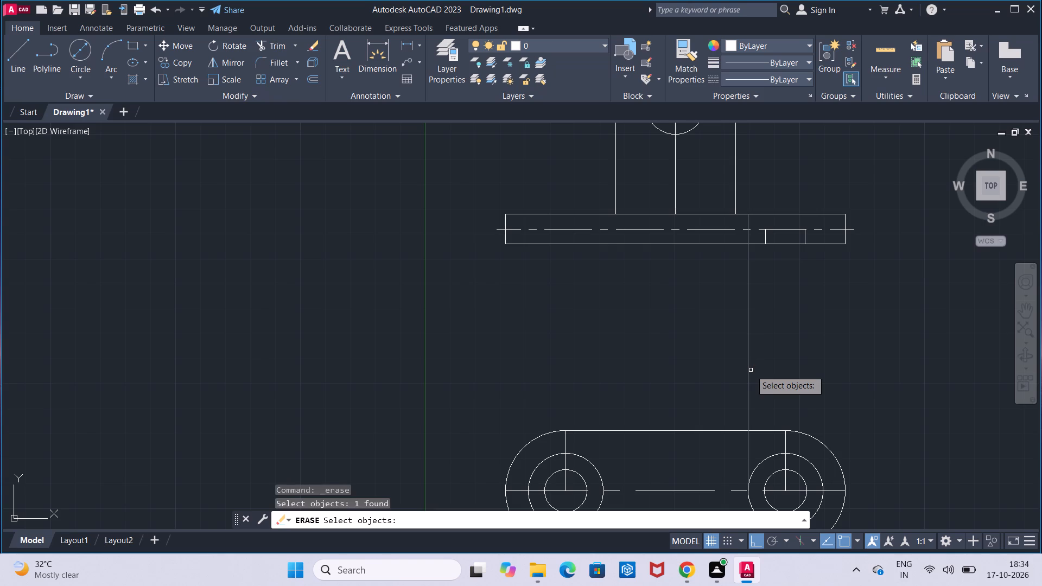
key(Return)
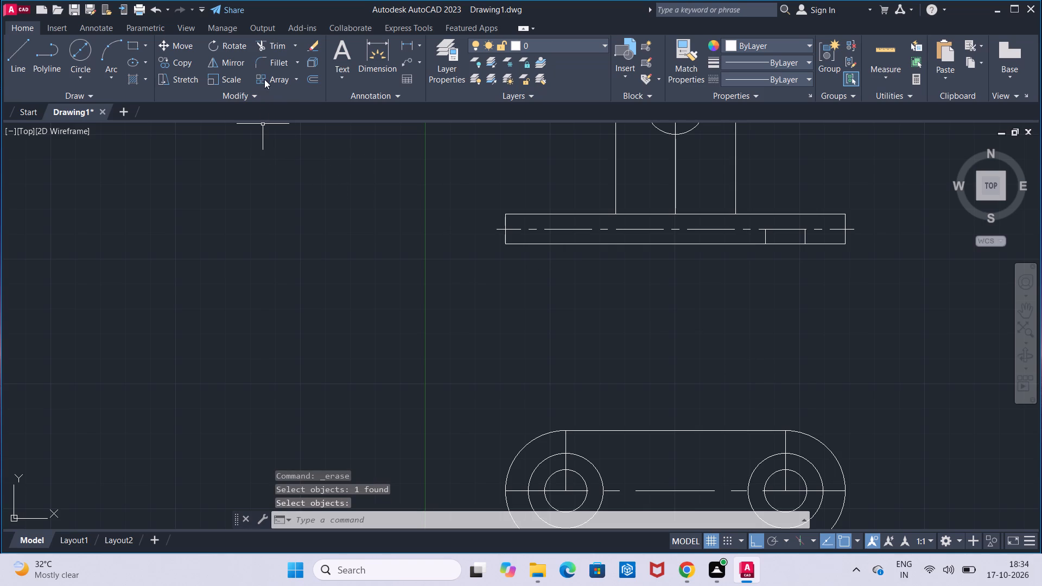
Extend the vertical centre lines through both pairs of concentric circles down to the bottom edge of the top view.
click(270, 50)
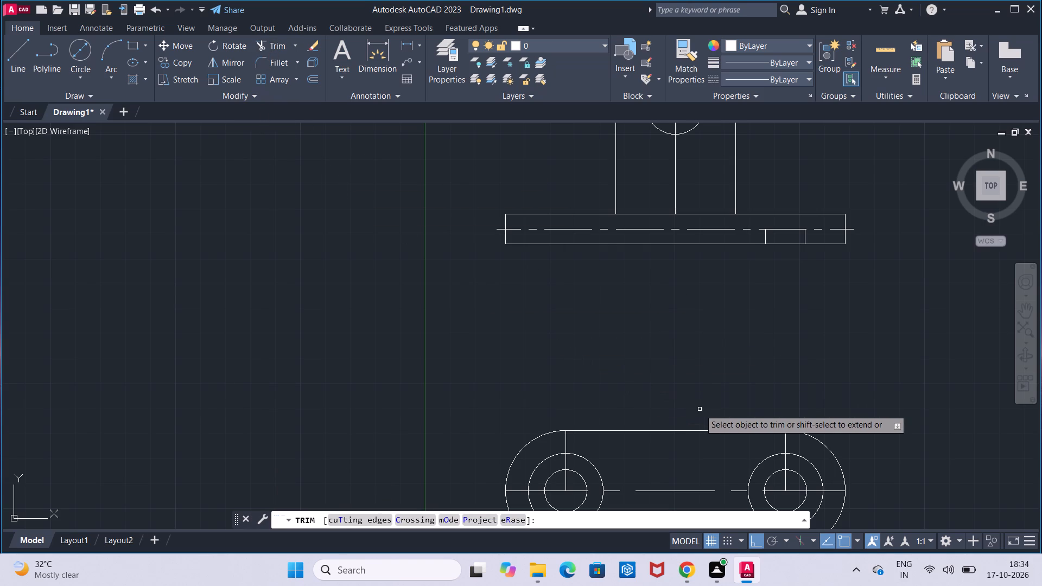
key(Escape)
scroll(700, 409, down, 1)
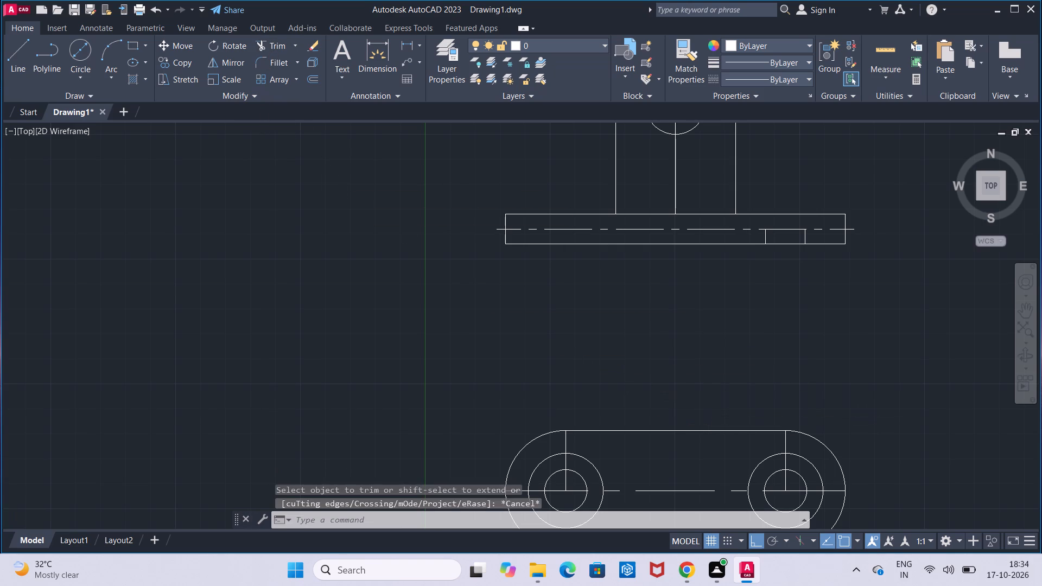
middle_drag(700, 409, 704, 342)
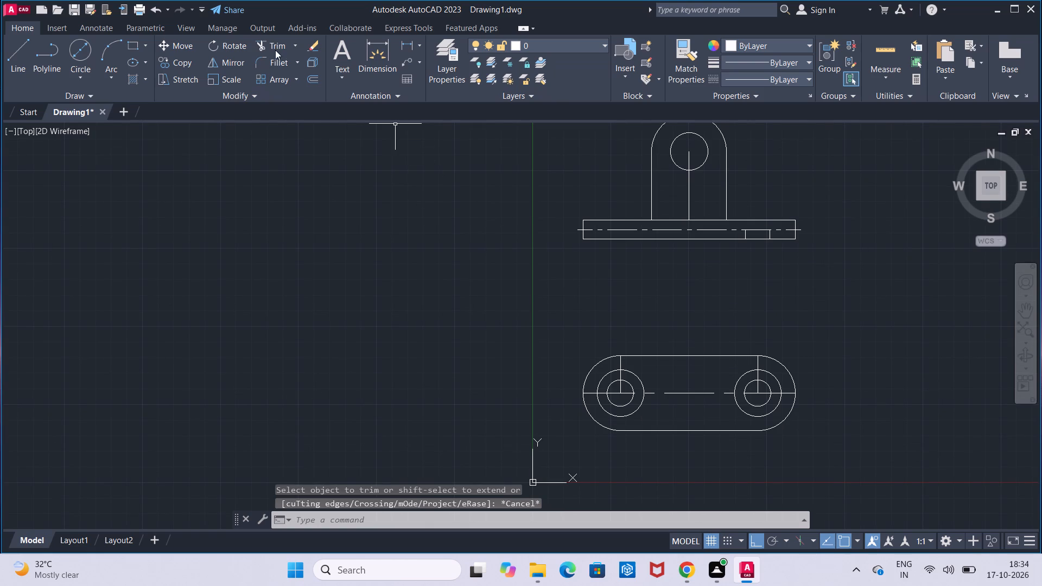
click(295, 39)
click(304, 95)
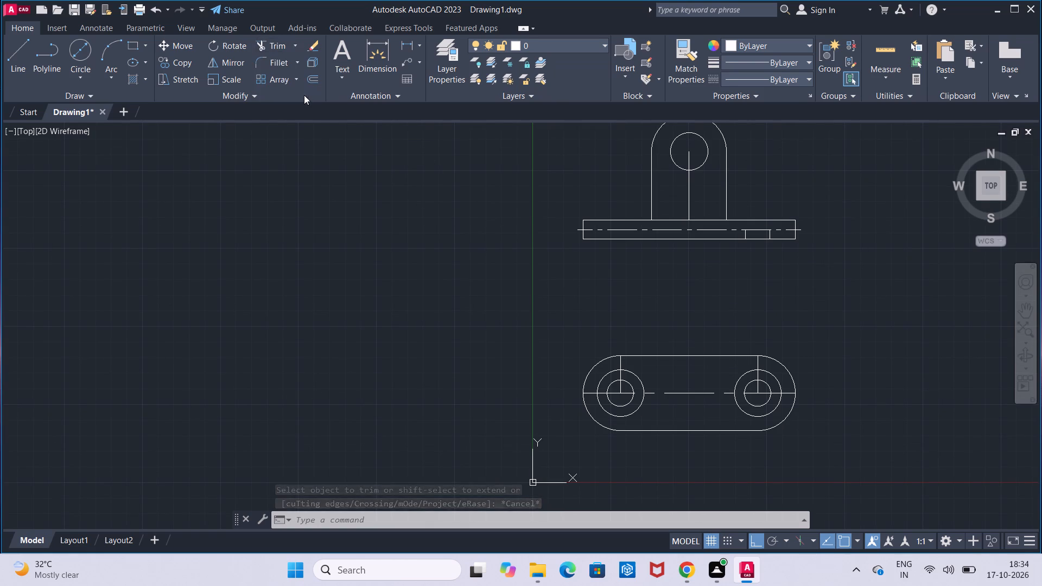
click(621, 388)
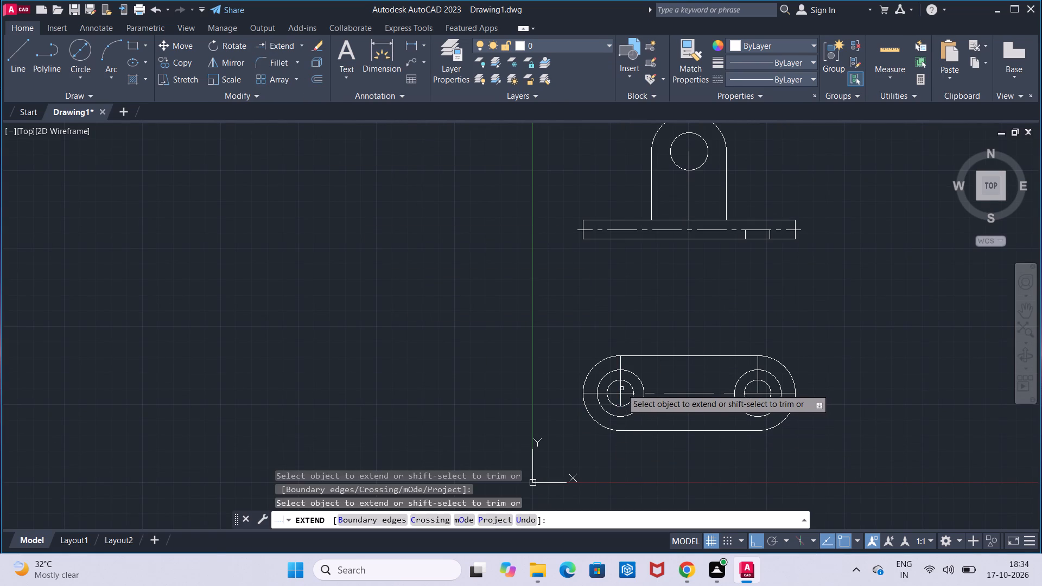
click(619, 399)
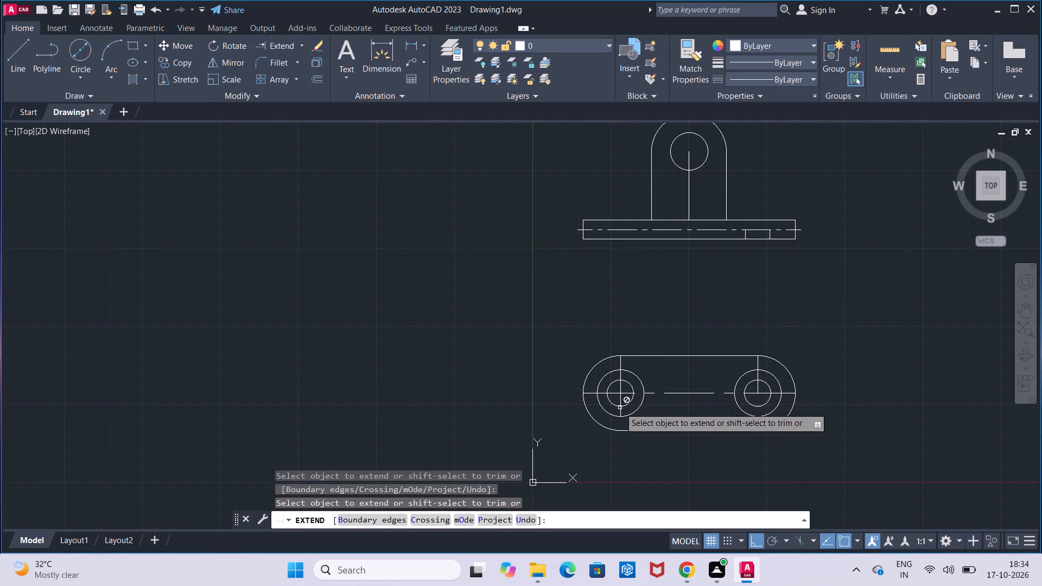
click(619, 415)
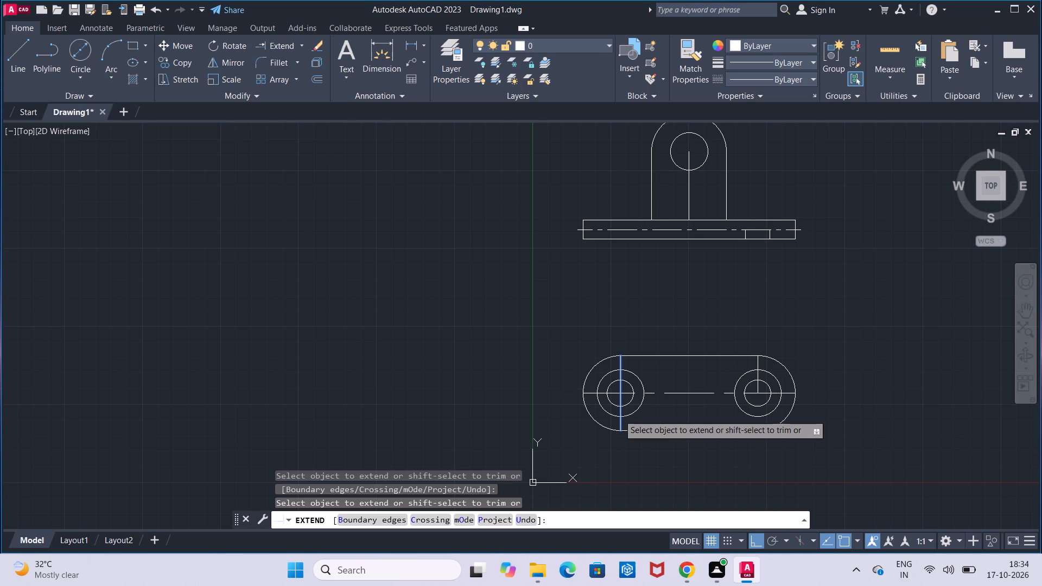
click(758, 385)
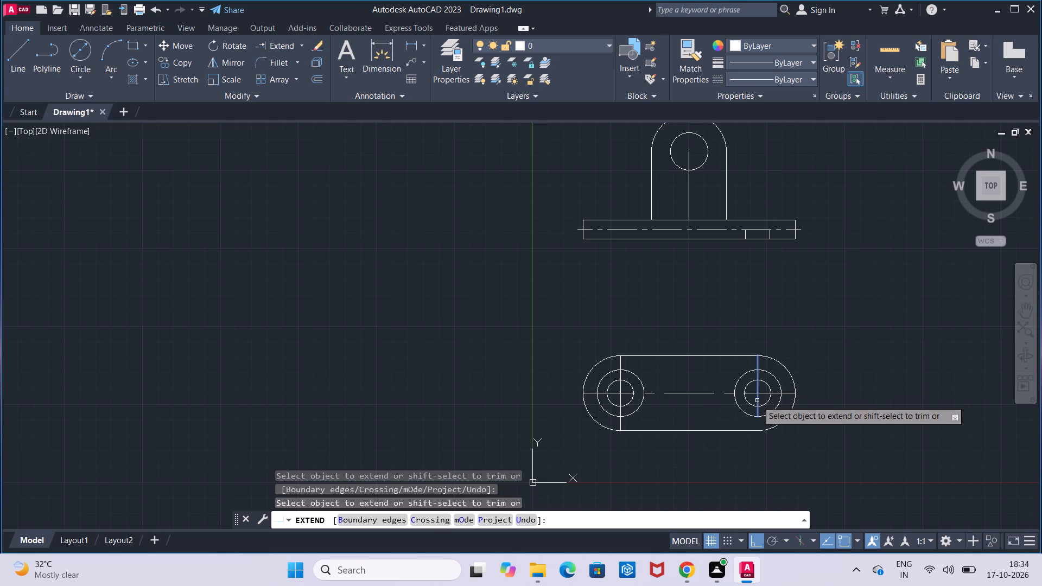
click(757, 400)
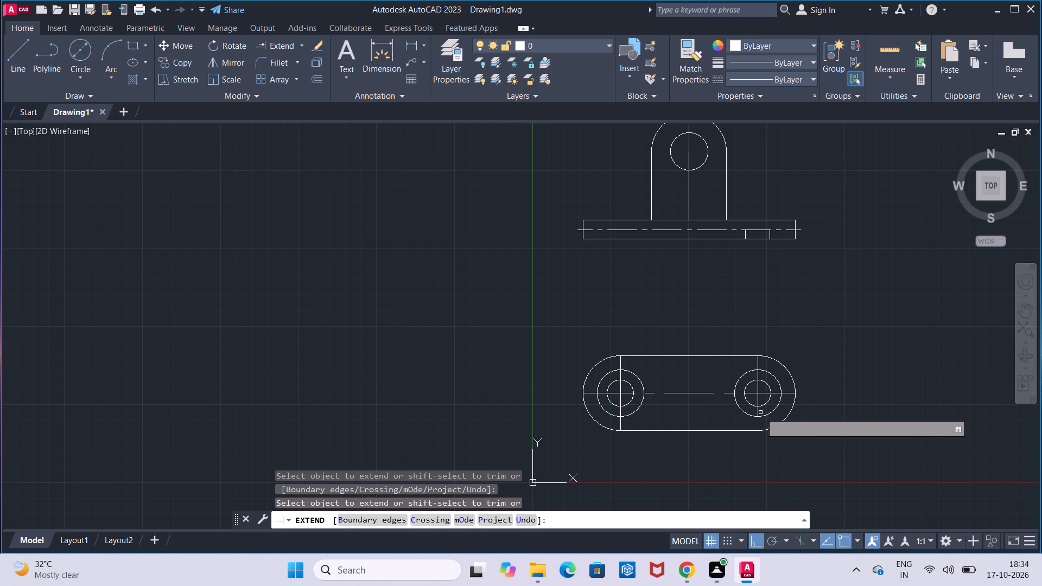
click(757, 414)
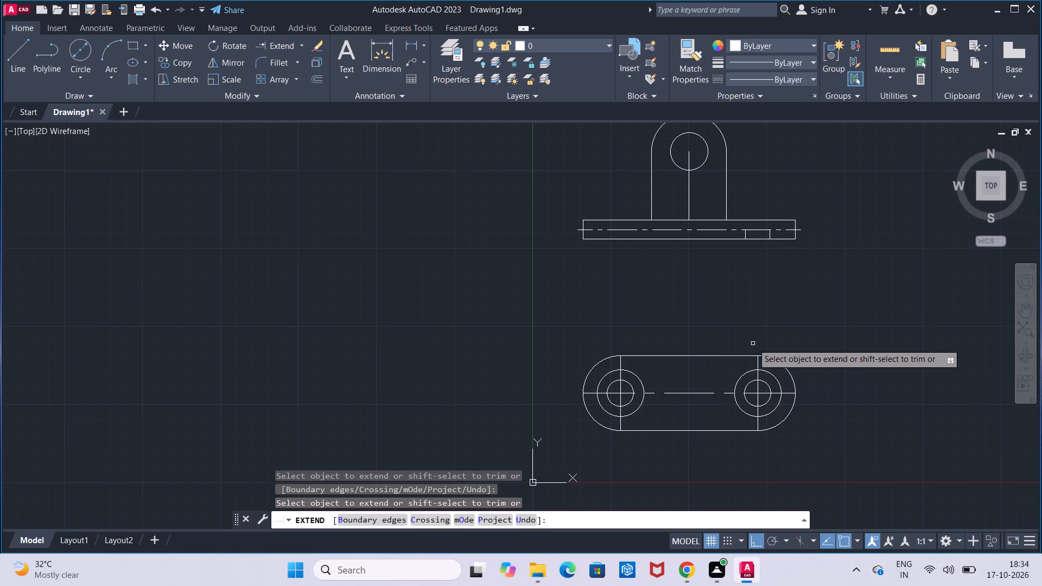
key(Escape)
Draw a vertical projection line about 111 mm long from the right 30 mm circle's left quadrant to the front view base's top edge.
middle_drag(753, 343, 722, 424)
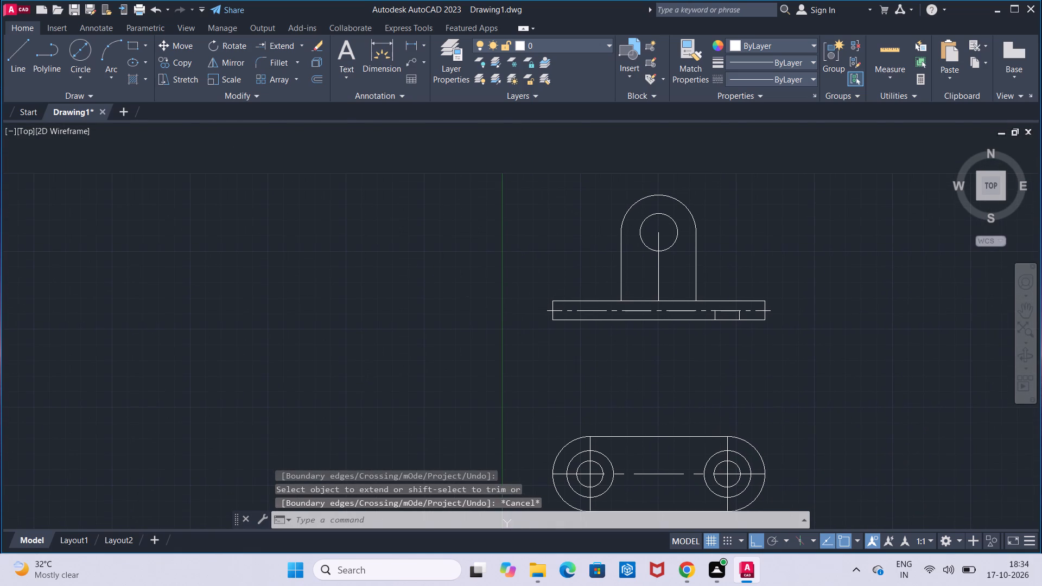
scroll(722, 424, up, 1)
middle_drag(722, 424, 718, 380)
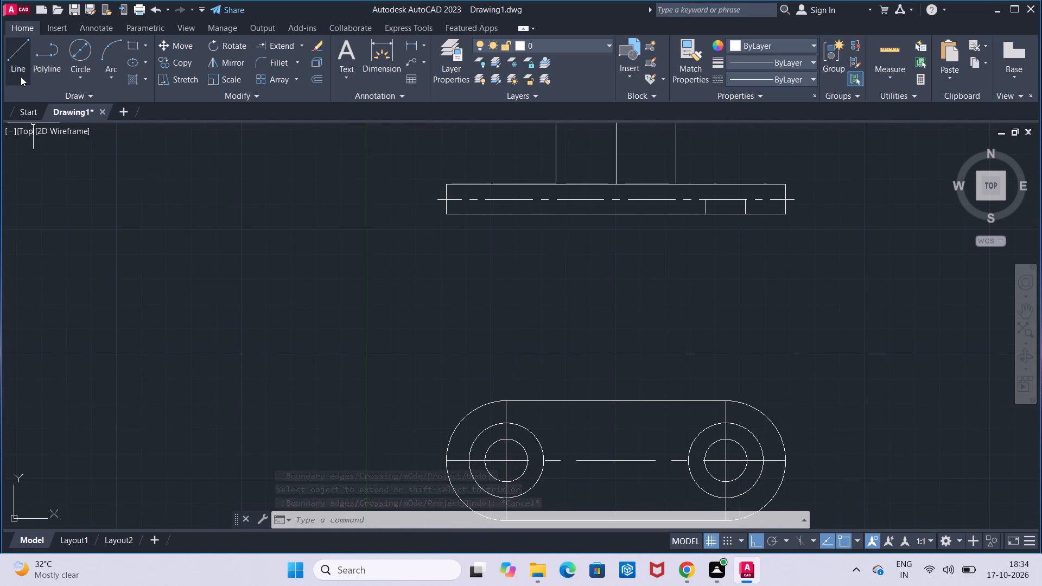
click(21, 77)
click(690, 460)
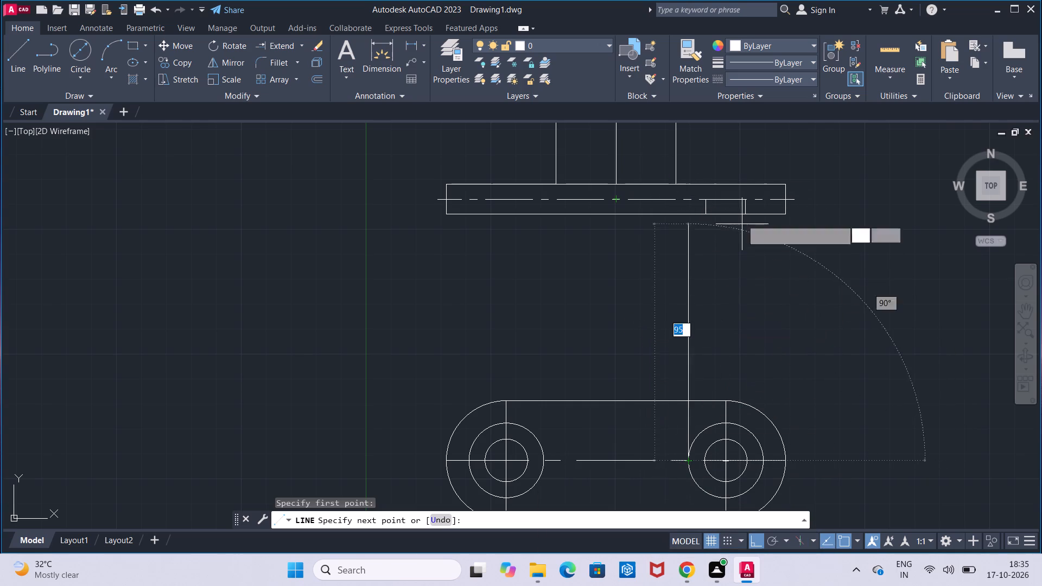
click(689, 188)
key(Escape)
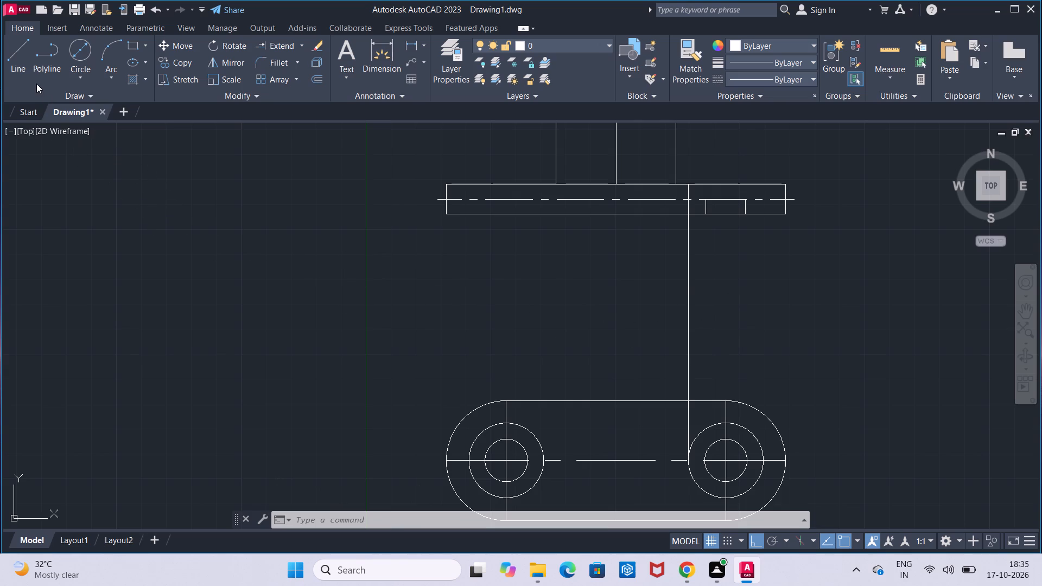
Measure the horizontal distance between the two short vertical hole lines in the front view's base.
click(414, 42)
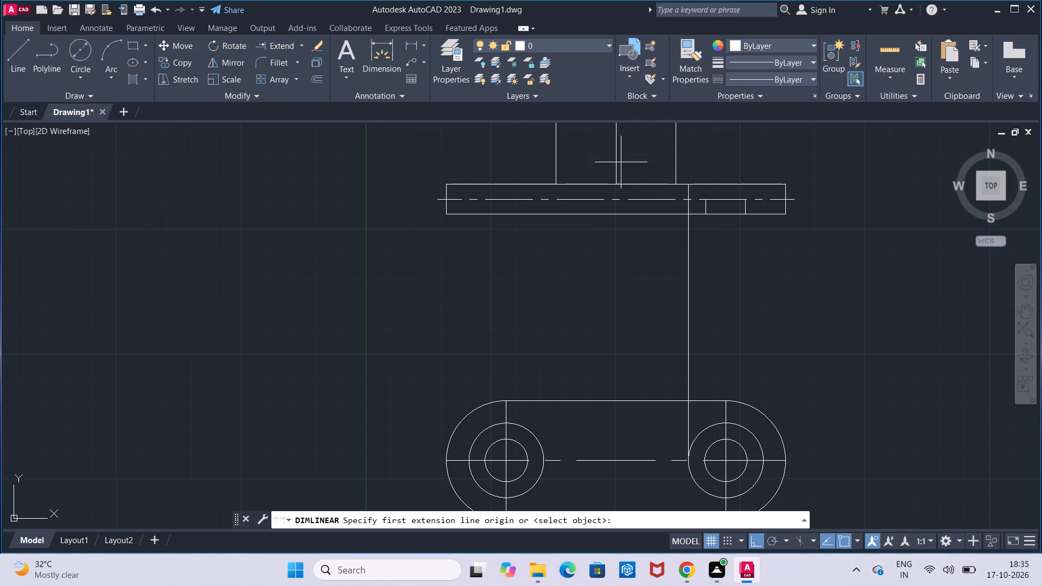
click(703, 214)
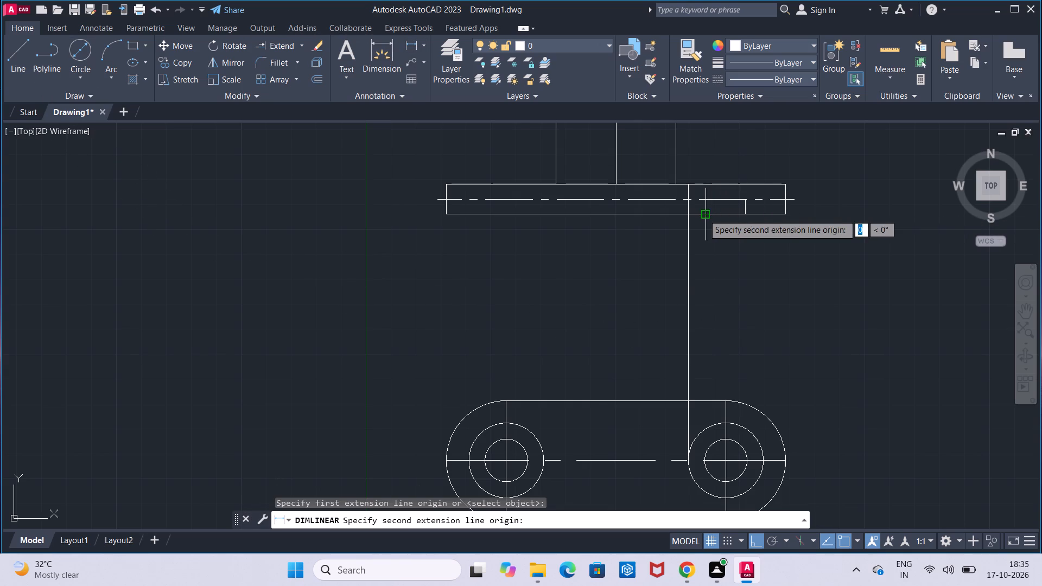
click(744, 215)
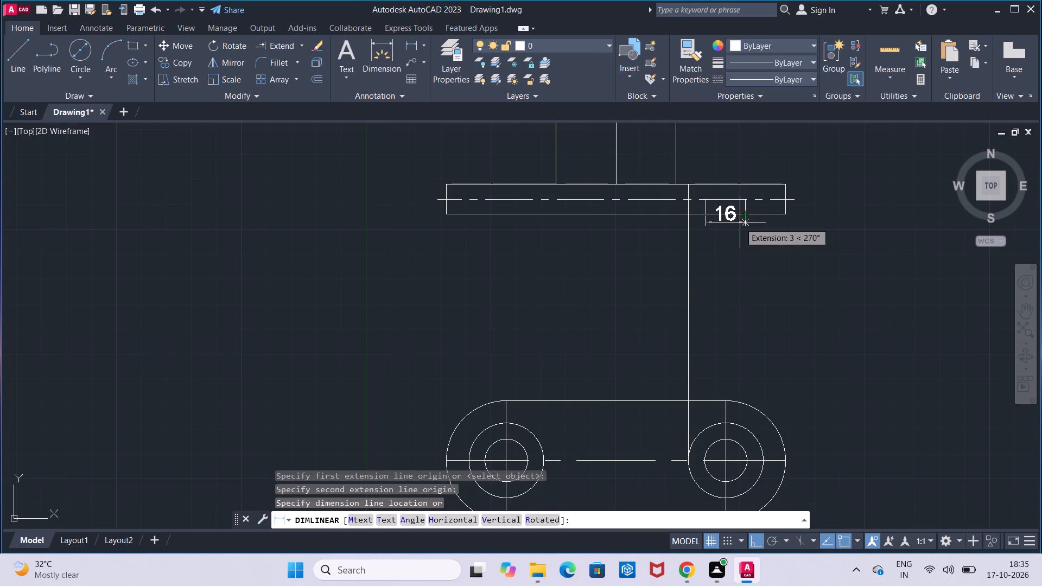
key(Escape)
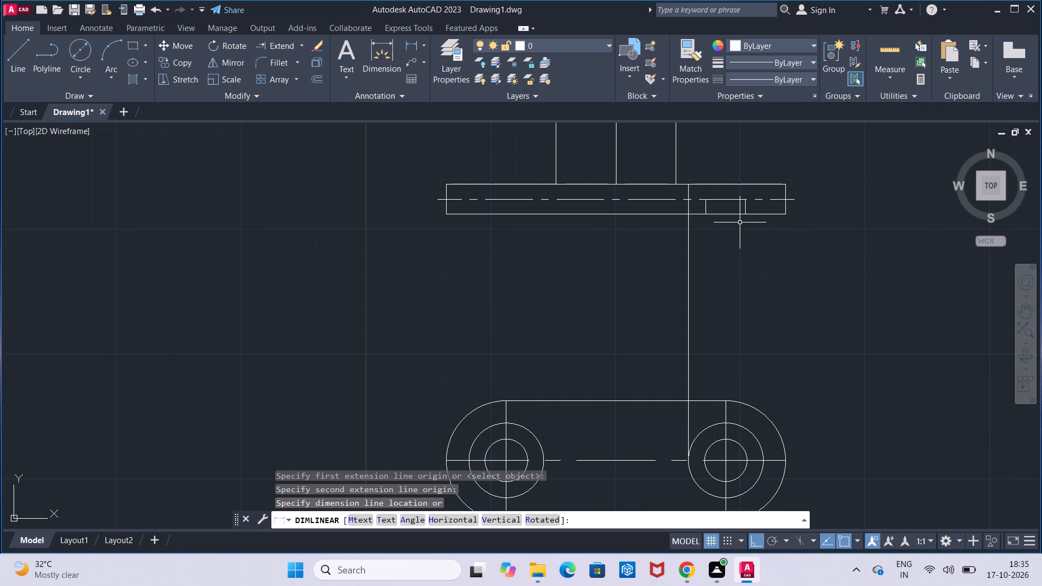
Delete the two short vertical hole lines between the base's bottom edge and centre line in the front view.
click(707, 208)
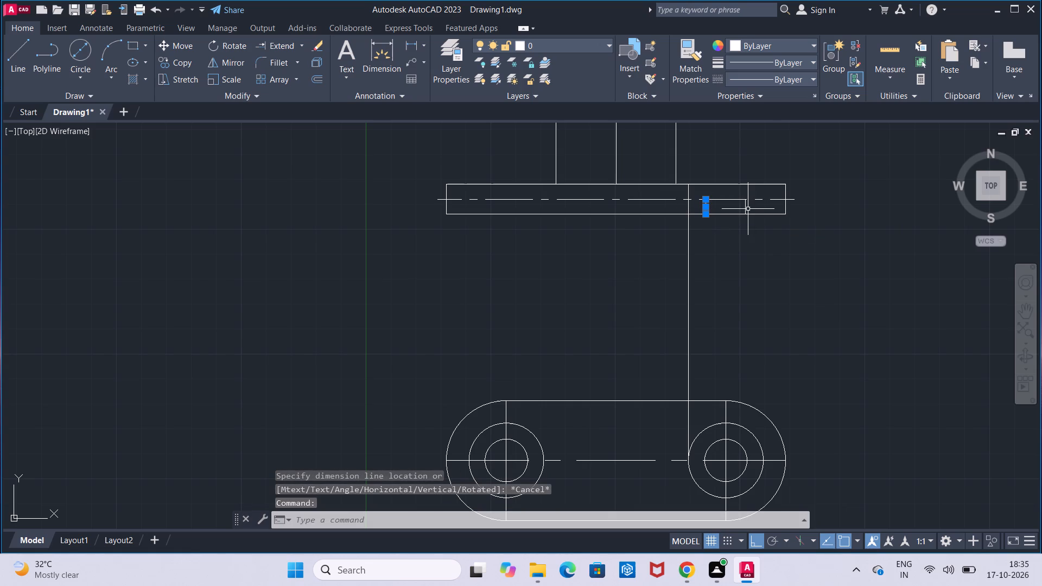
click(747, 209)
key(Delete)
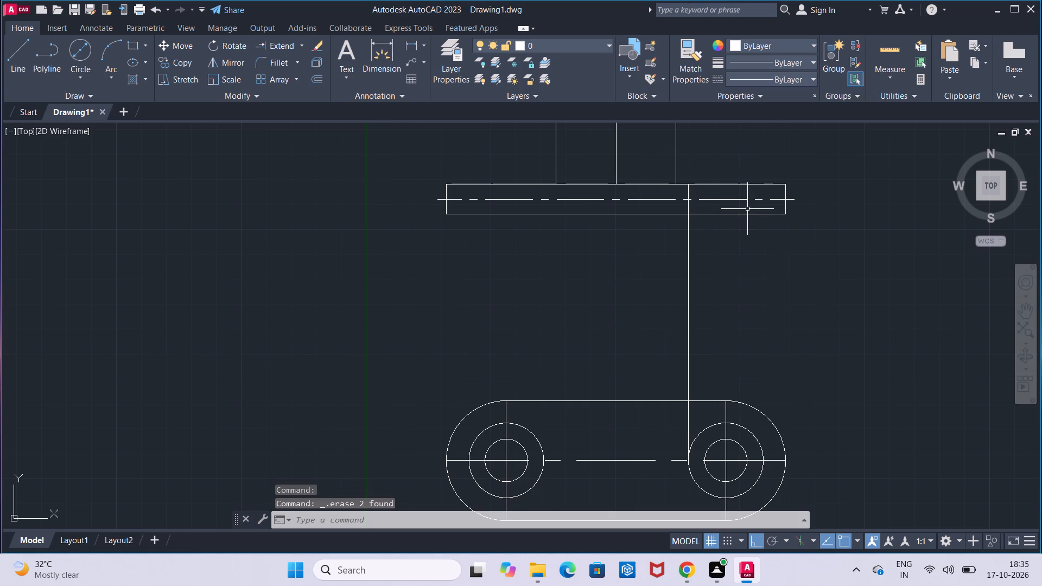
Extend the vertical centre line of the top view's right-hand hole up to the horizontal centre line of the front view base.
click(304, 47)
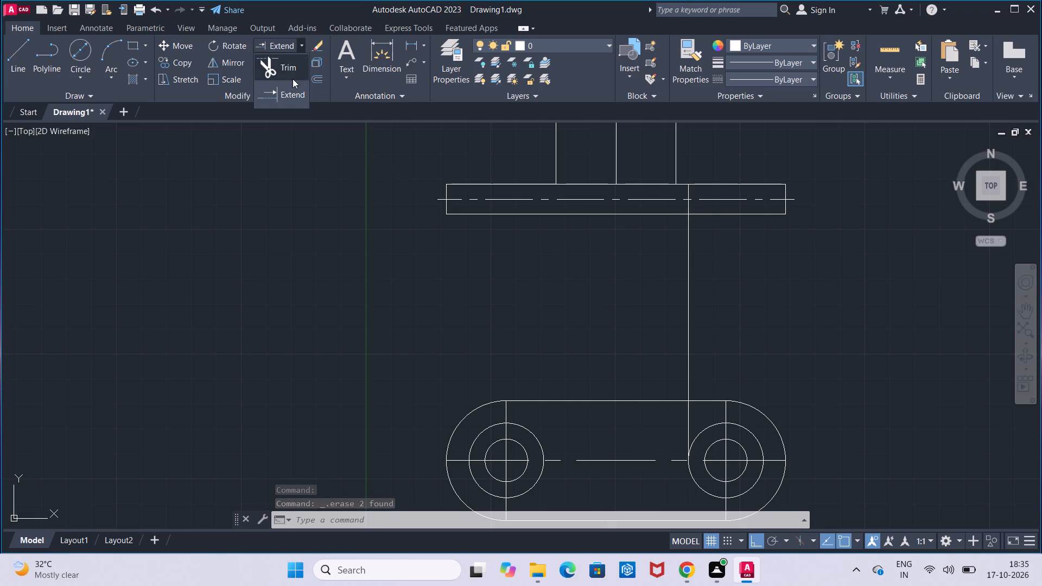
click(288, 87)
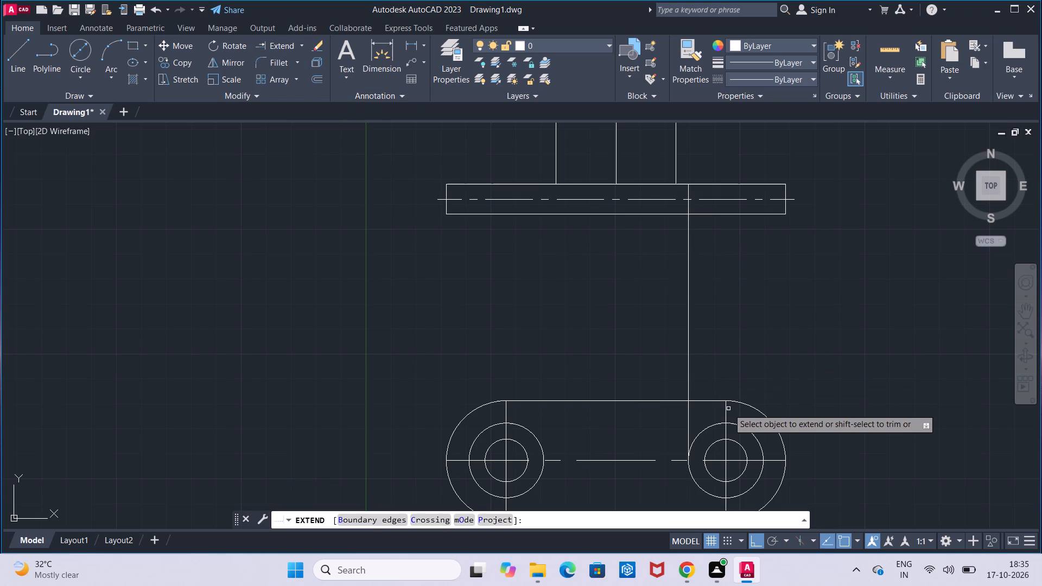
click(726, 411)
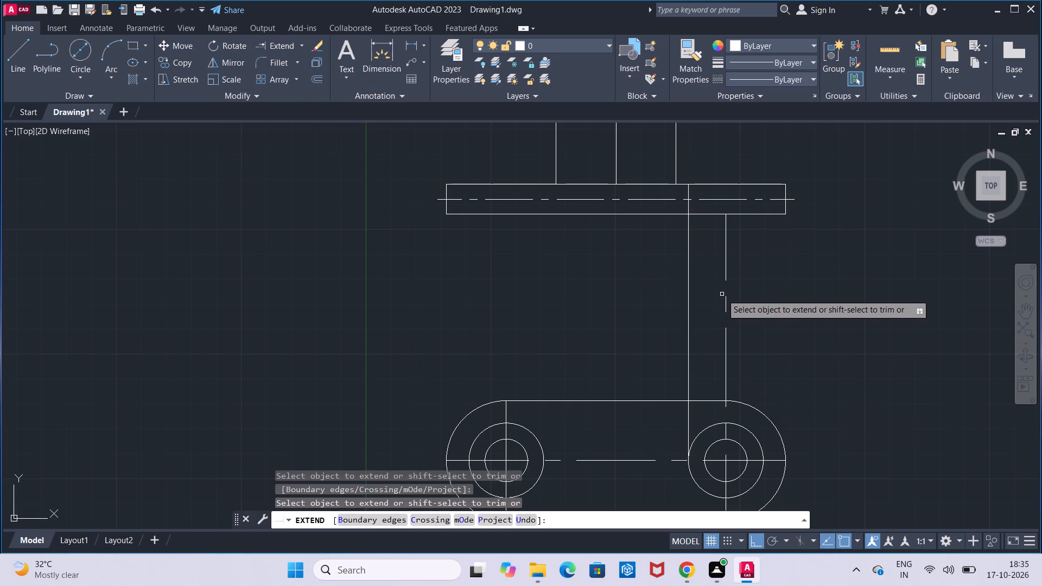
click(725, 286)
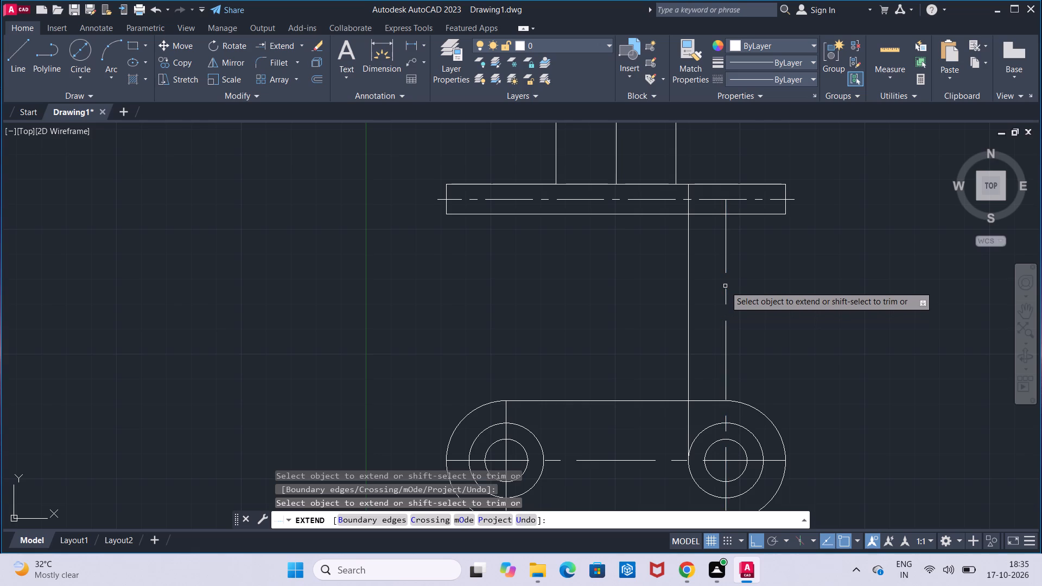
key(Escape)
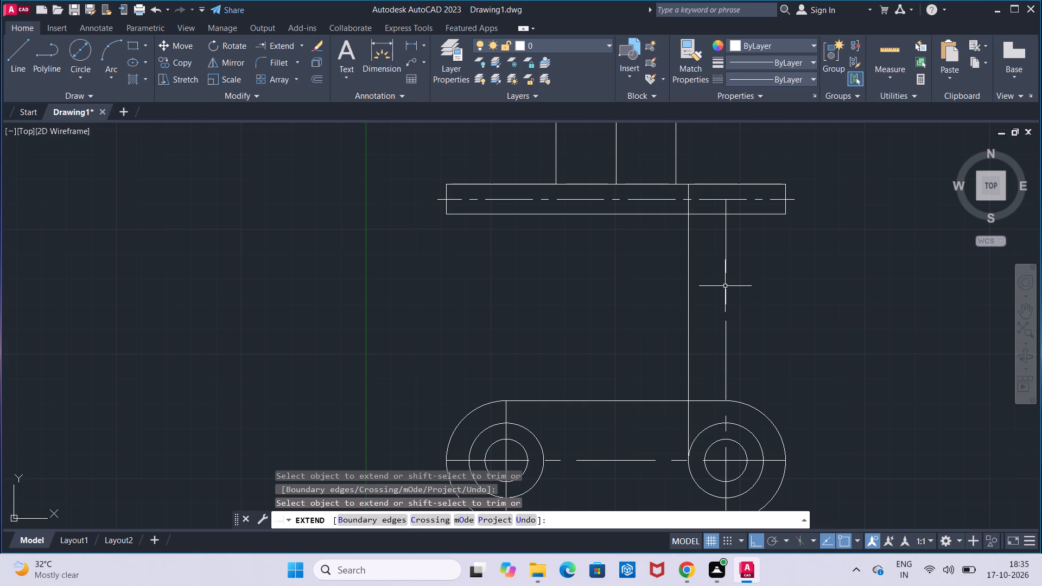
Delete the vertical projection line running from the right 30 mm circle's left quadrant to the front view base.
click(690, 288)
key(Delete)
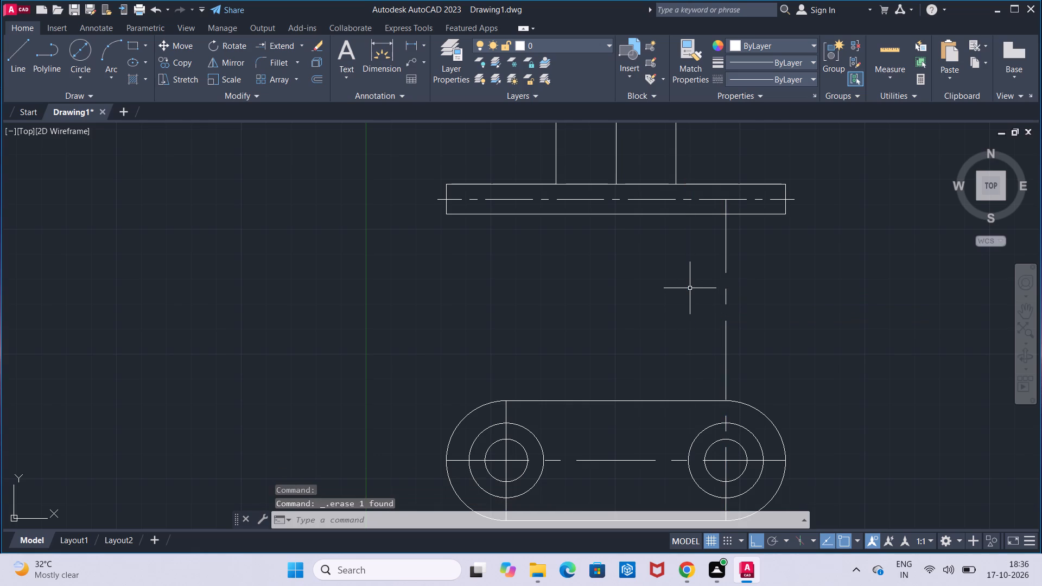
Change the linetype of the extended vertical line through the right-hand hole to ByLayer.
click(726, 258)
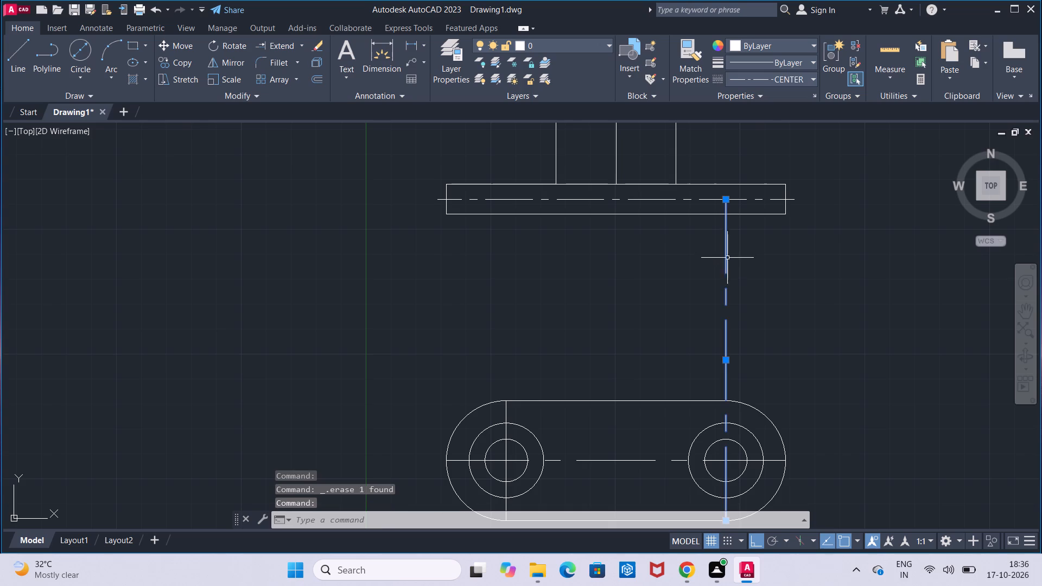
click(783, 80)
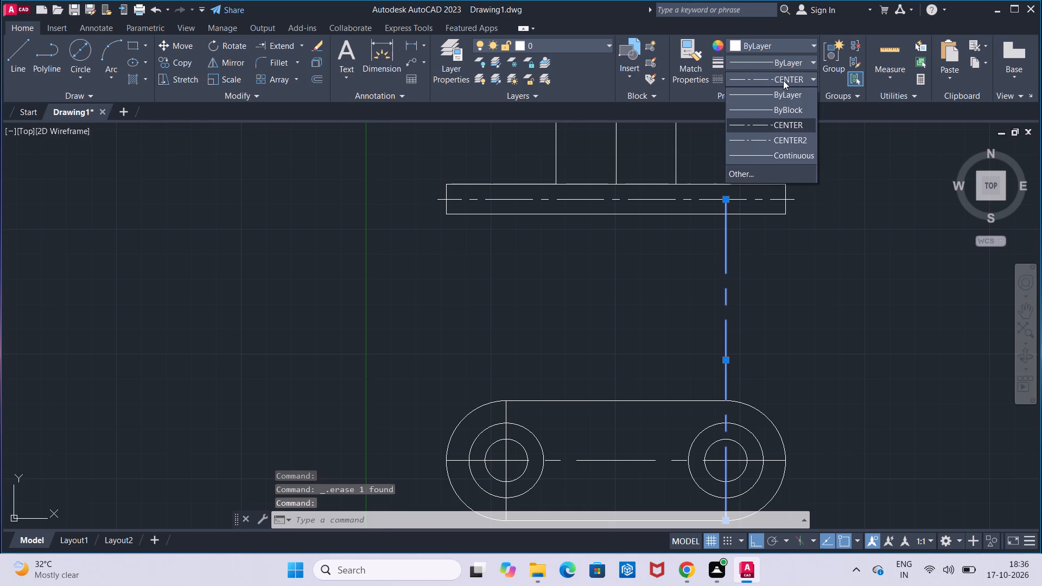
click(783, 96)
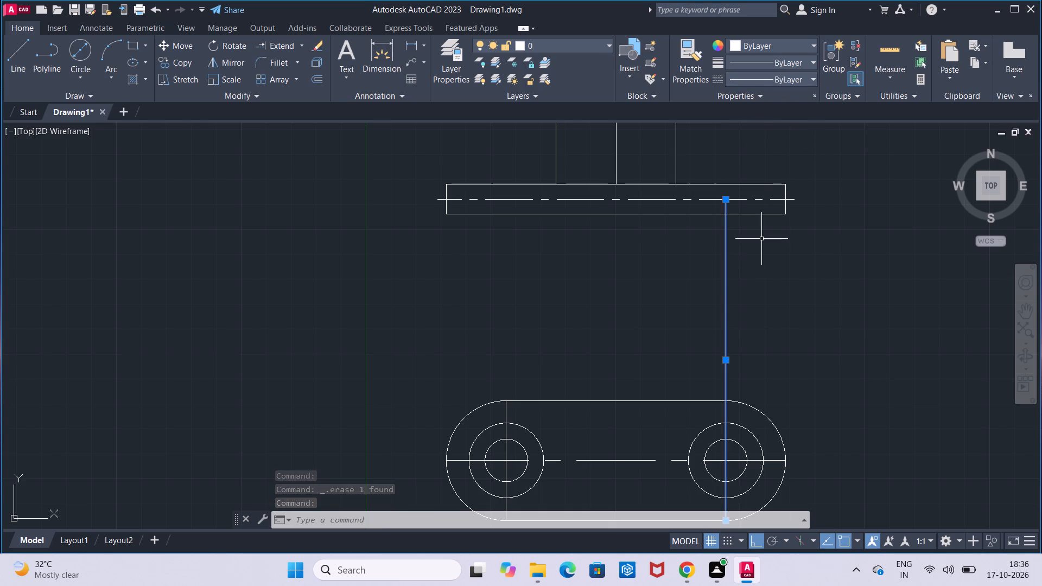
key(Escape)
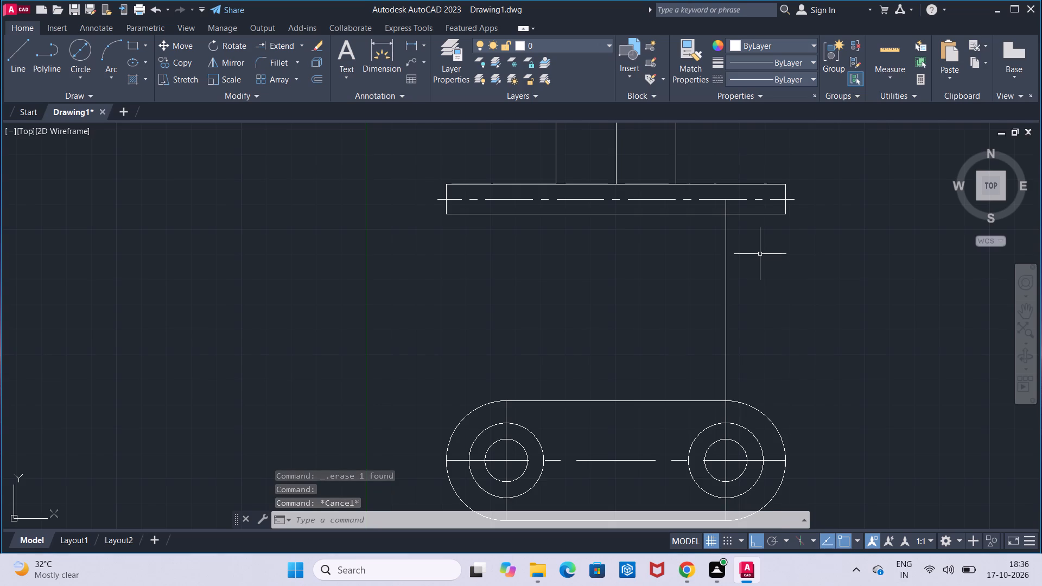
Offset the extended vertical line through the right-hand hole by 8.5 mm to both sides.
scroll(760, 254, up, 1)
middle_drag(760, 254, 764, 330)
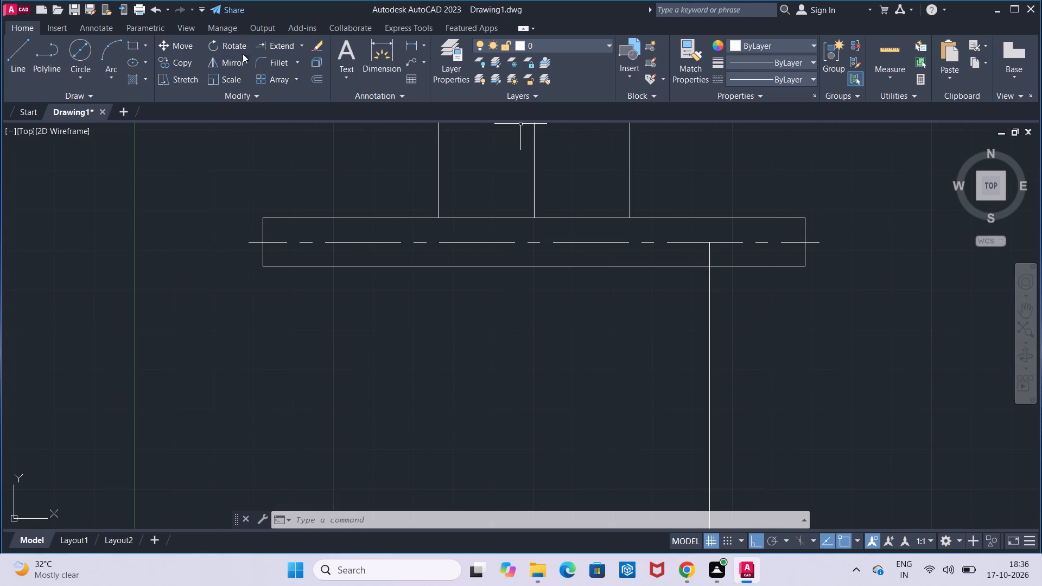
click(315, 81)
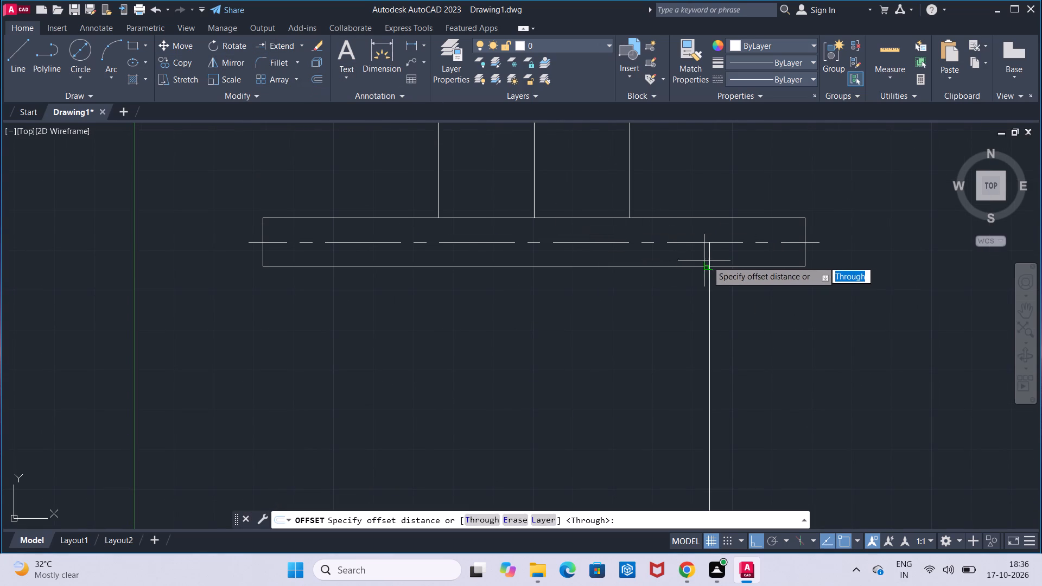
click(711, 257)
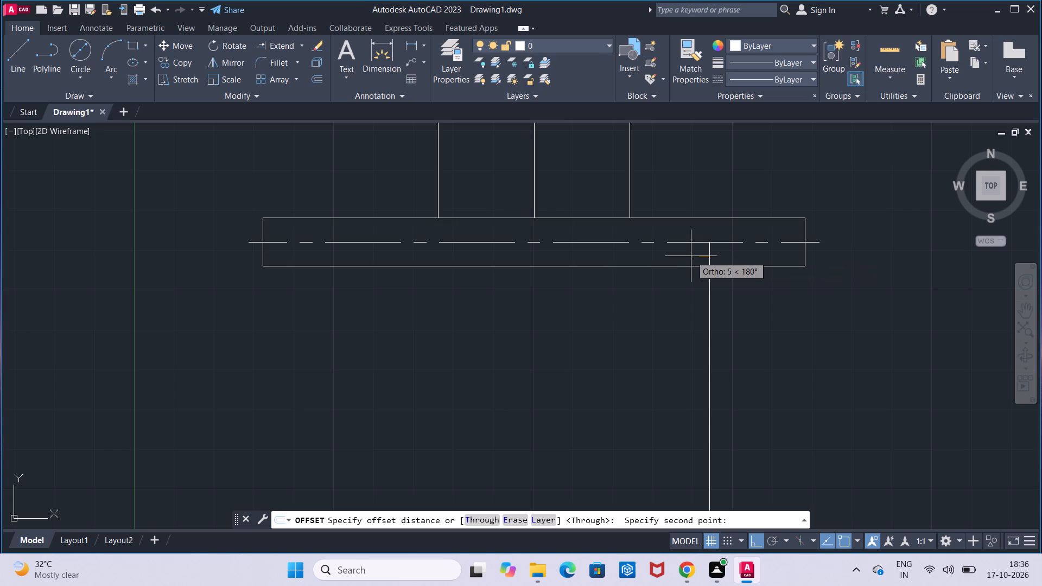
text(8.)
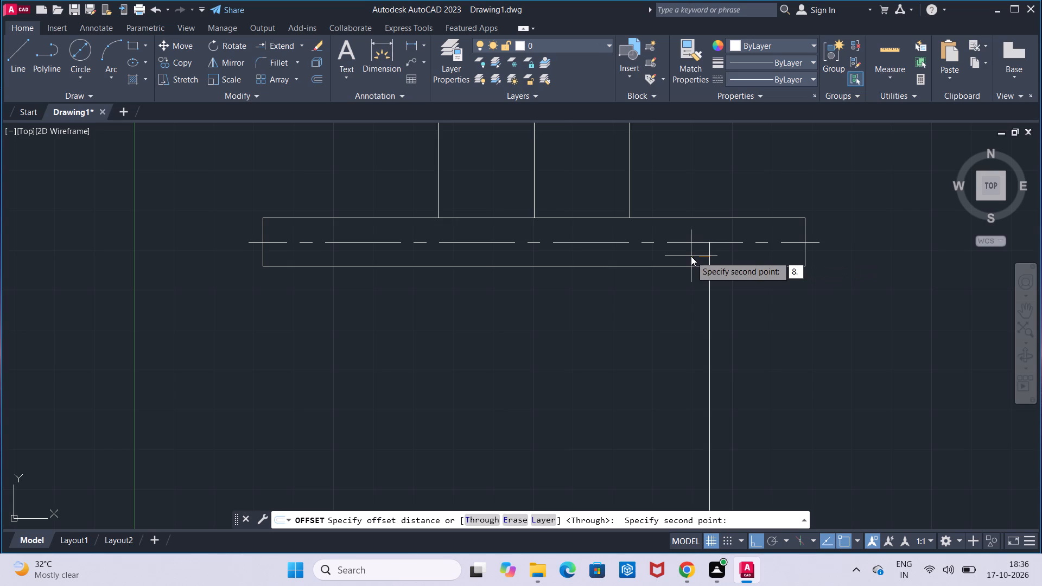
key(5)
key(Return)
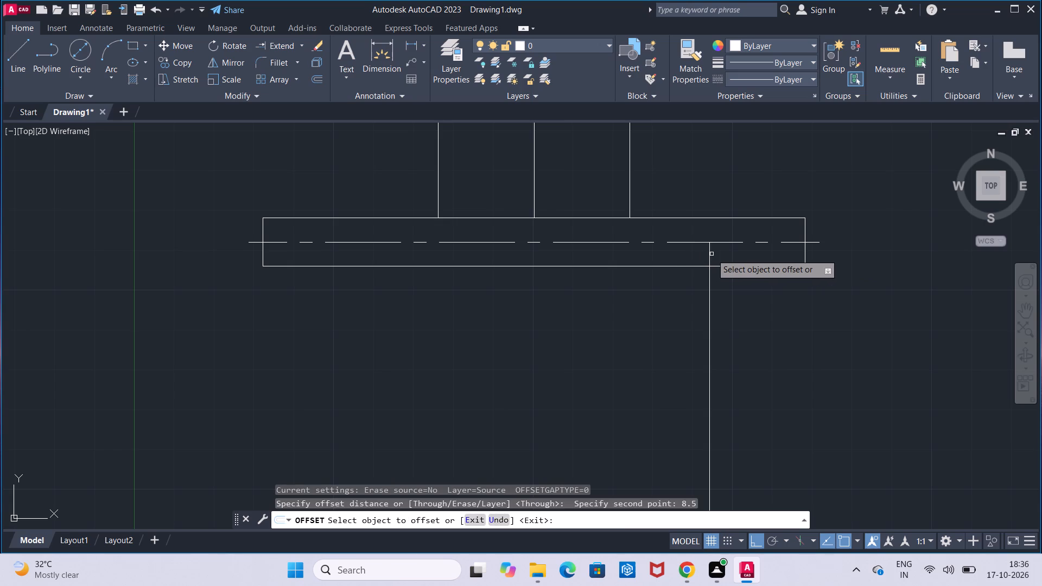
click(710, 255)
click(698, 256)
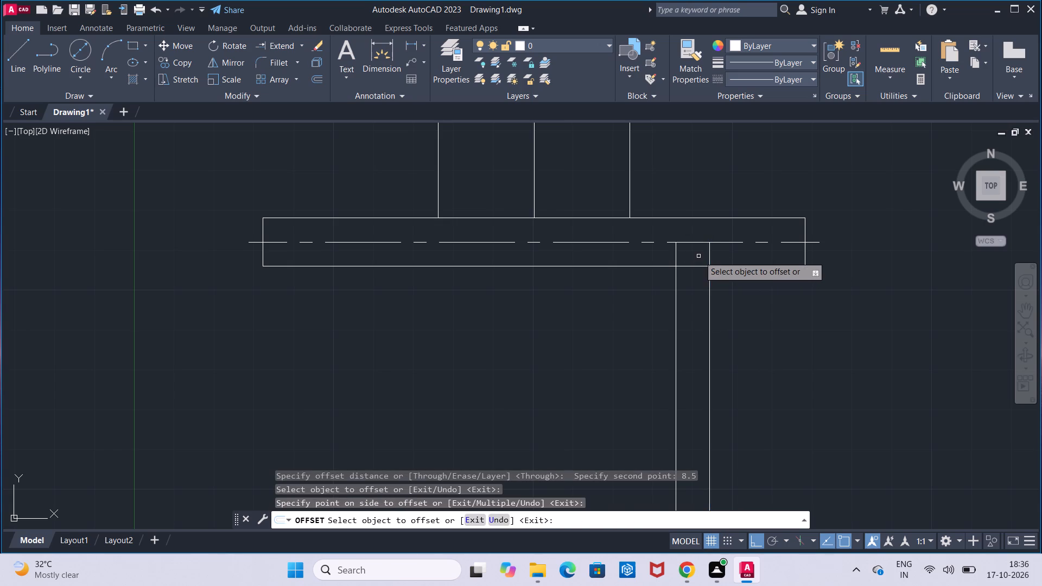
click(709, 249)
click(717, 251)
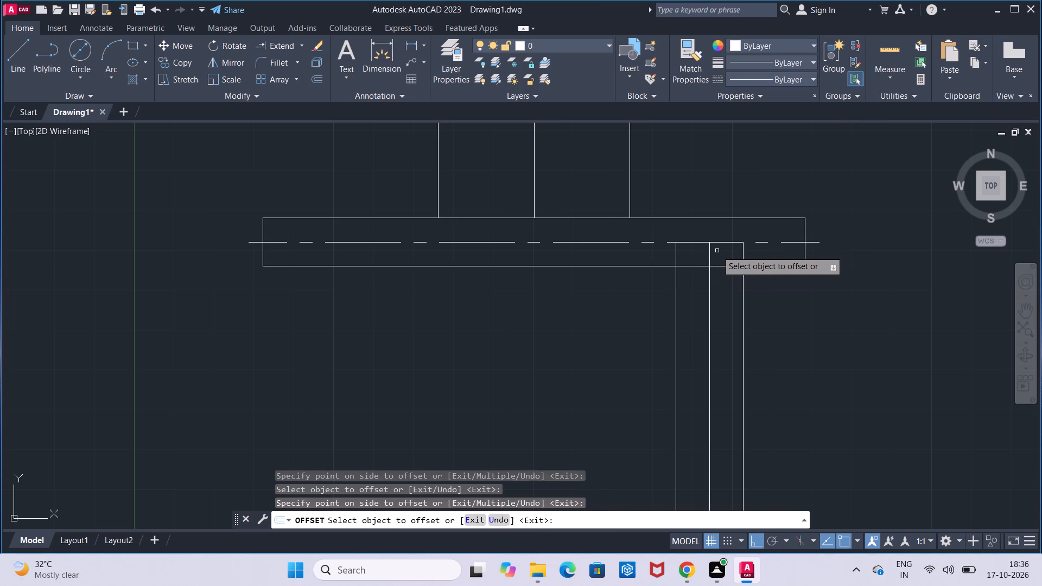
key(Escape)
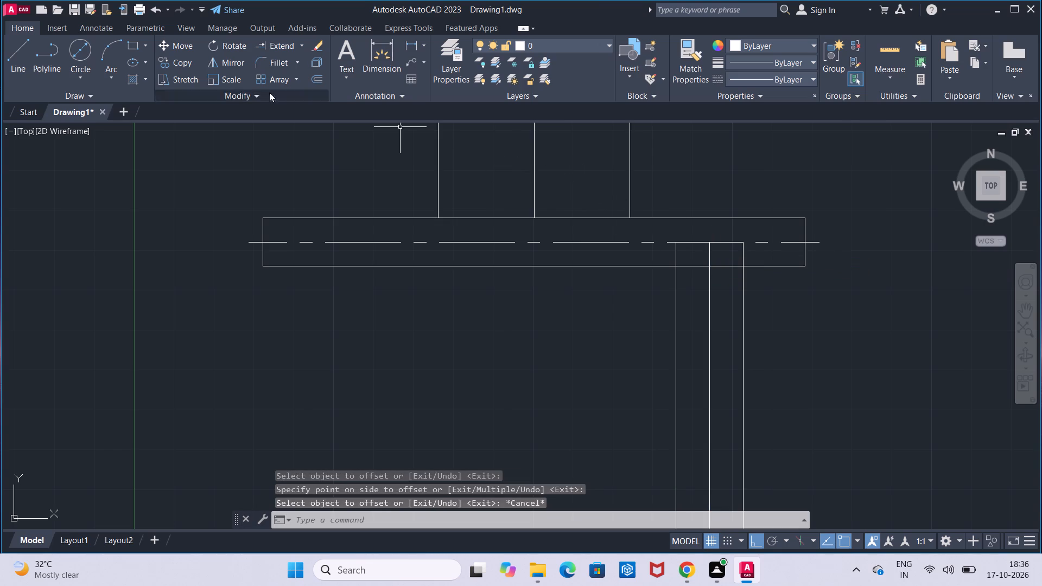
Extend the middle vertical line of the right-hand hole up to the top edge of the front view base.
click(275, 46)
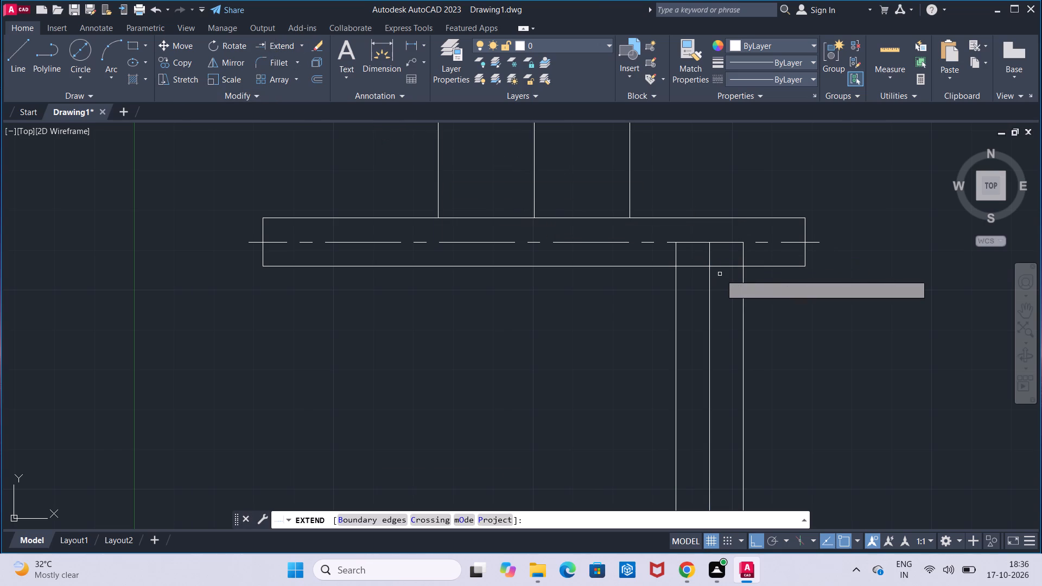
click(711, 259)
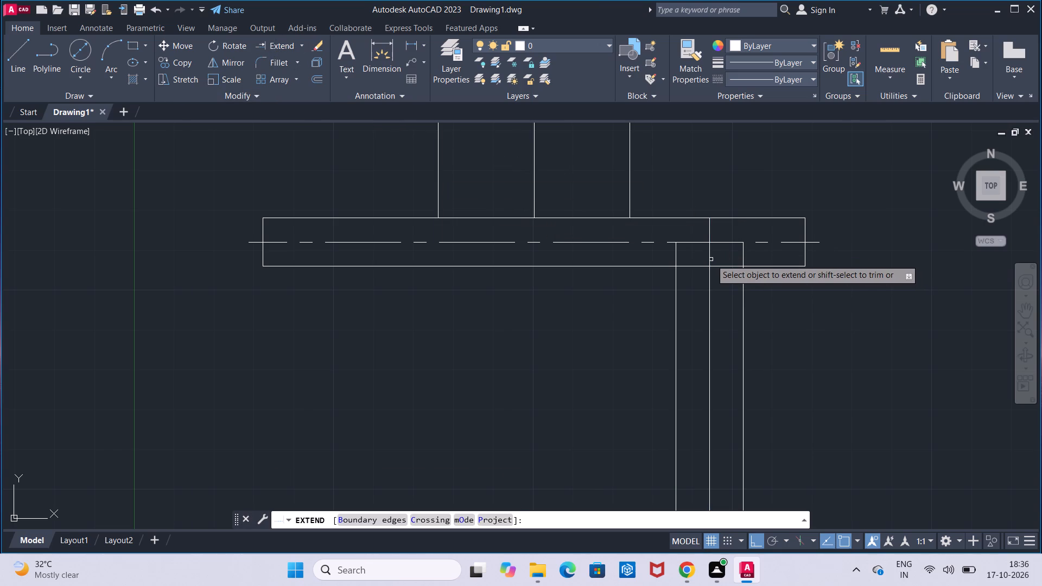
click(711, 259)
key(Escape)
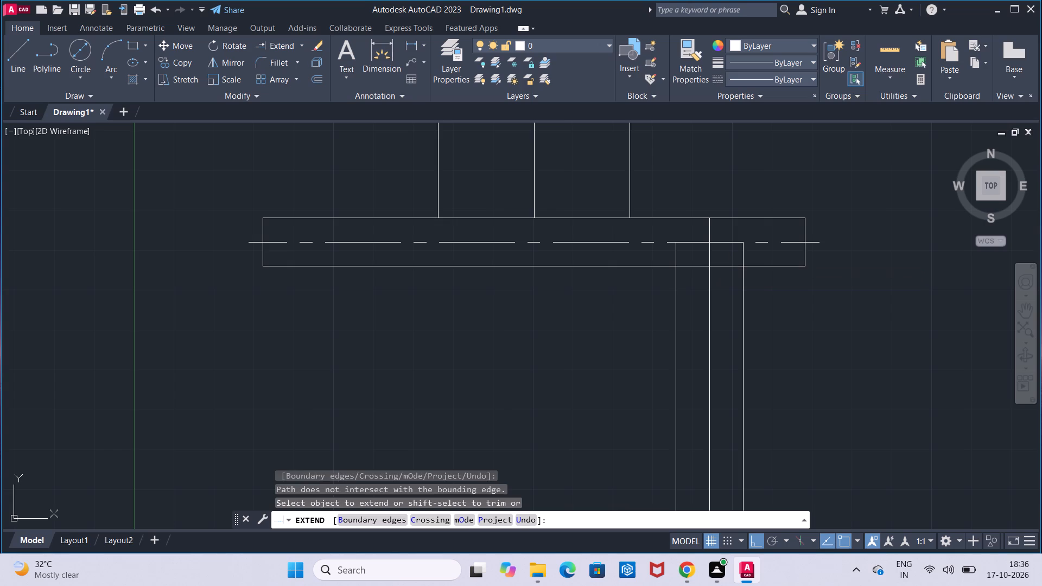
Trim the two offset vertical lines between the front view base's bottom edge and the top view's outline.
scroll(651, 210, down, 1)
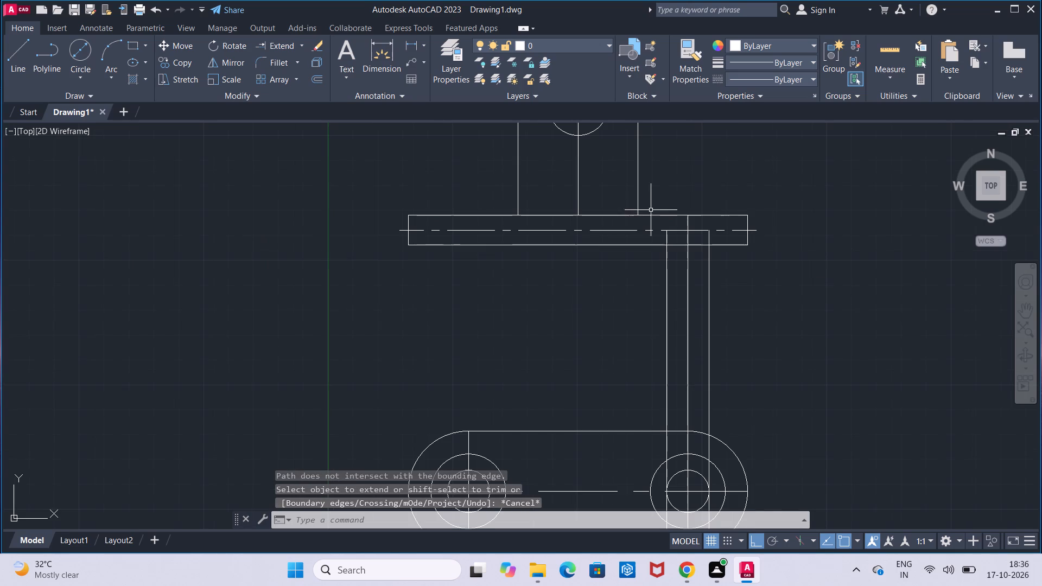
click(298, 44)
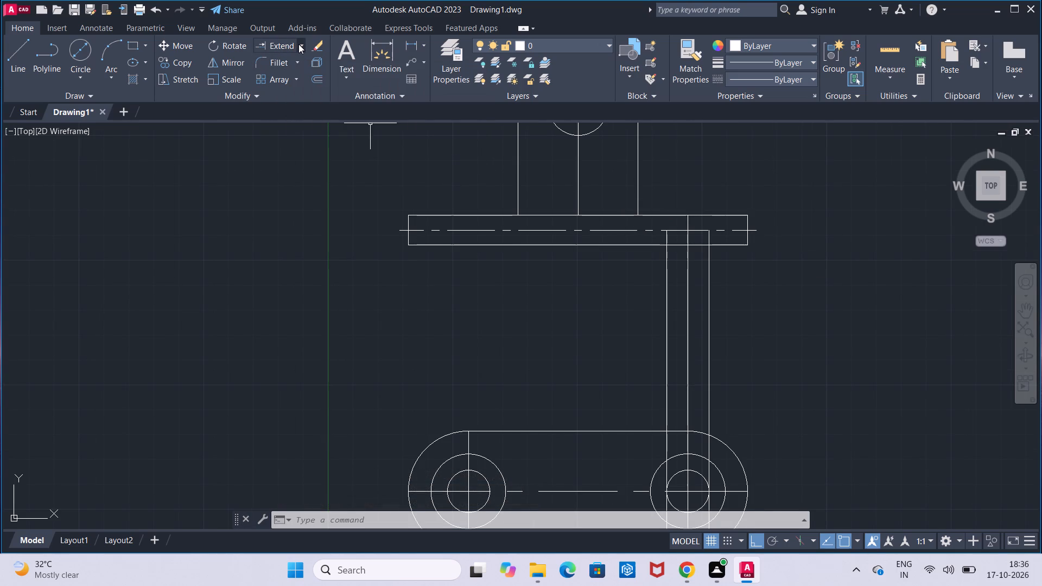
click(298, 62)
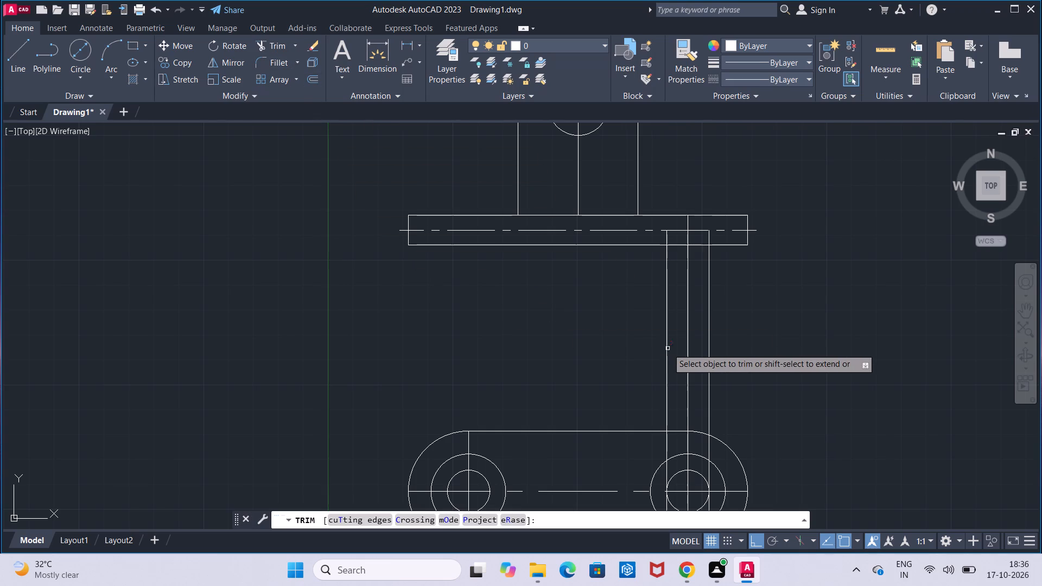
click(668, 348)
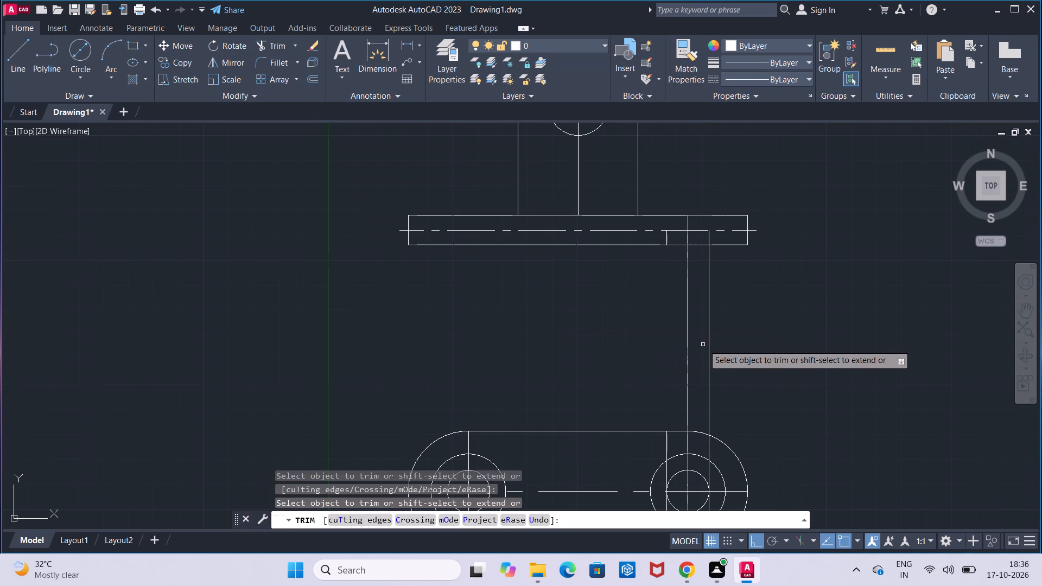
click(707, 342)
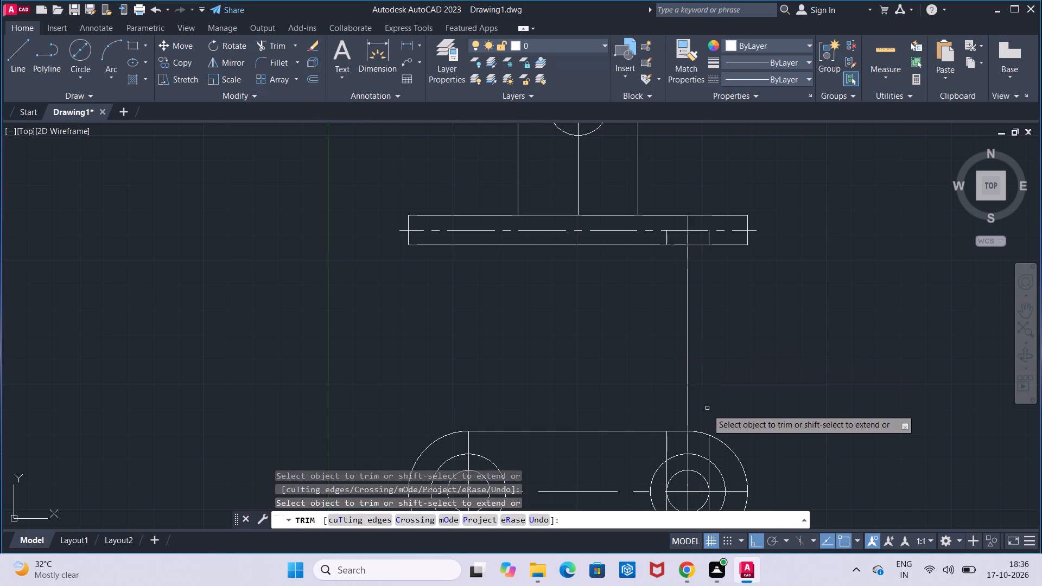
Trim away the remaining pieces of both offset lines inside the top view around the right-hand concentric circles.
click(710, 450)
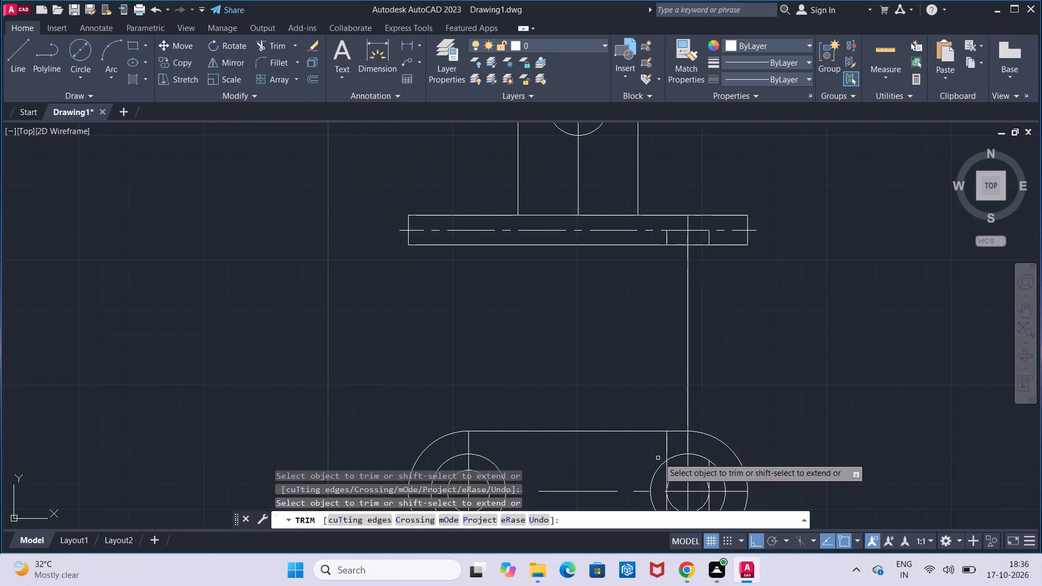
click(665, 447)
middle_drag(665, 447, 678, 397)
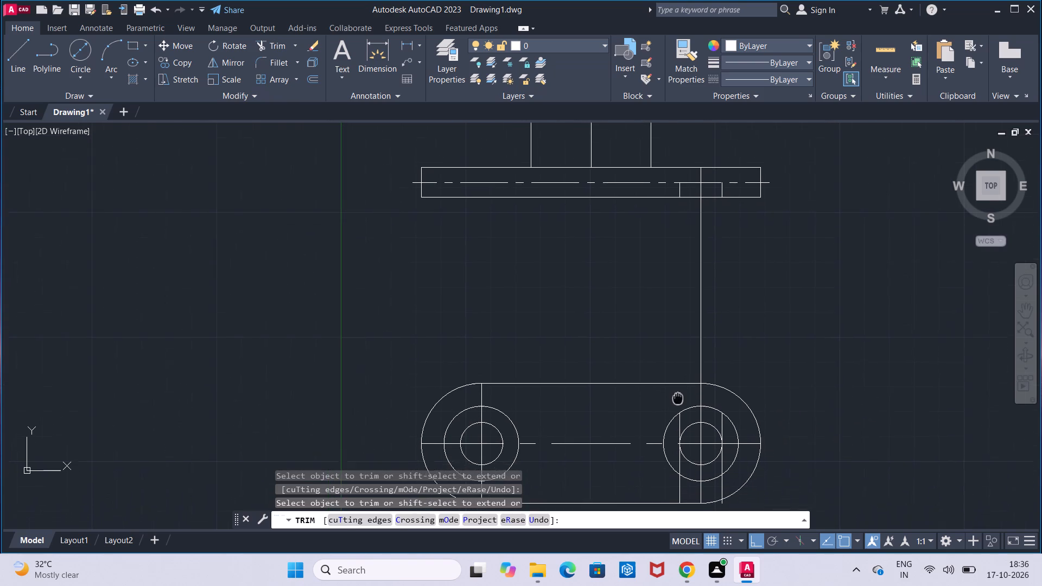
middle_drag(678, 397, 678, 377)
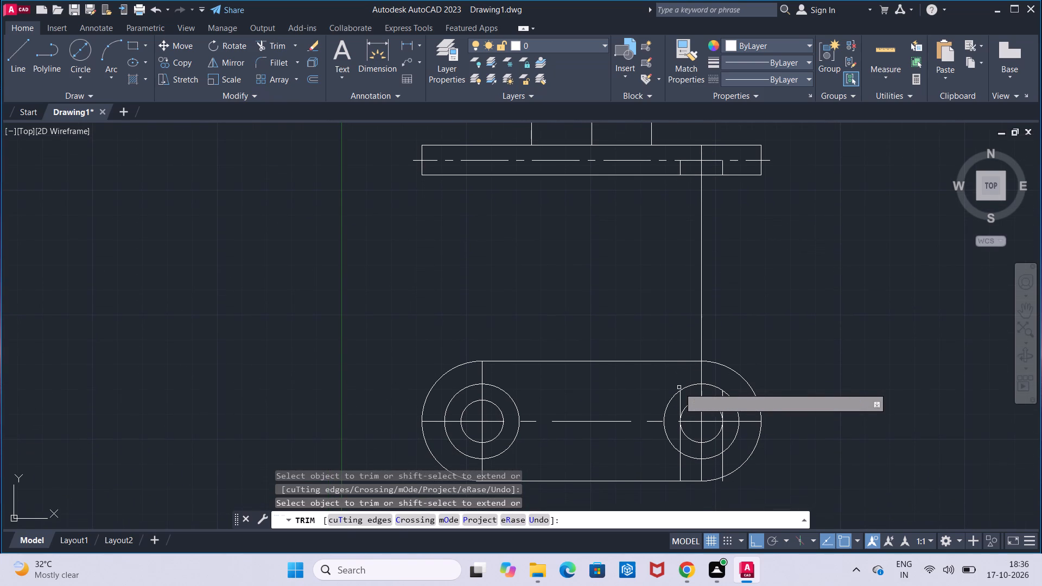
click(679, 397)
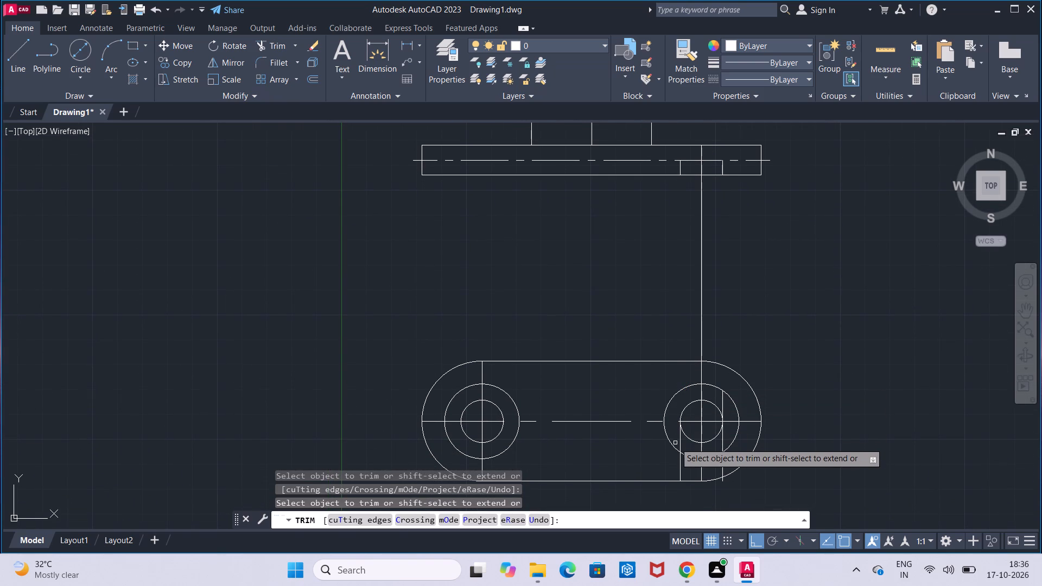
click(679, 443)
click(679, 463)
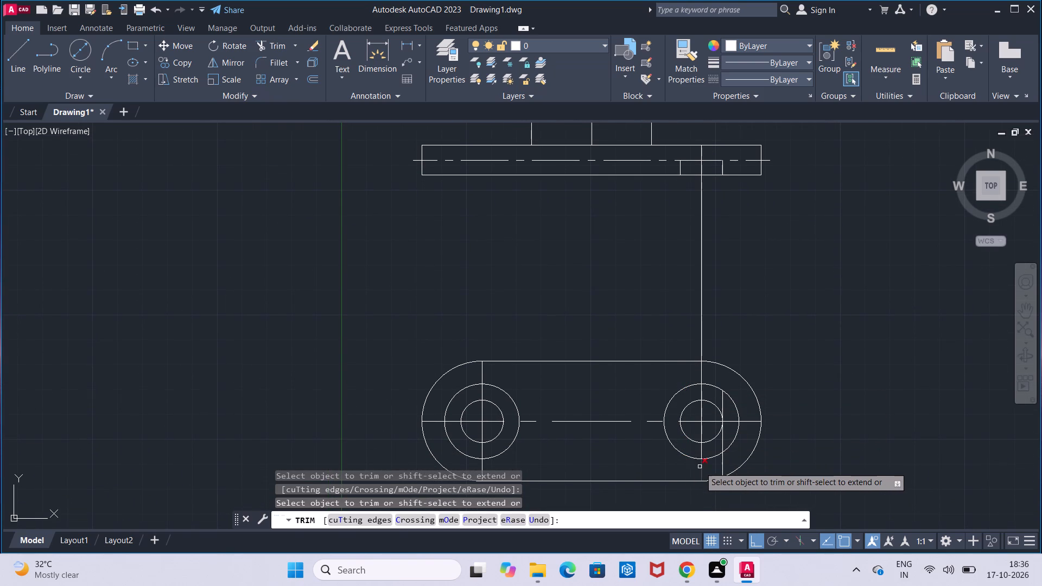
click(723, 469)
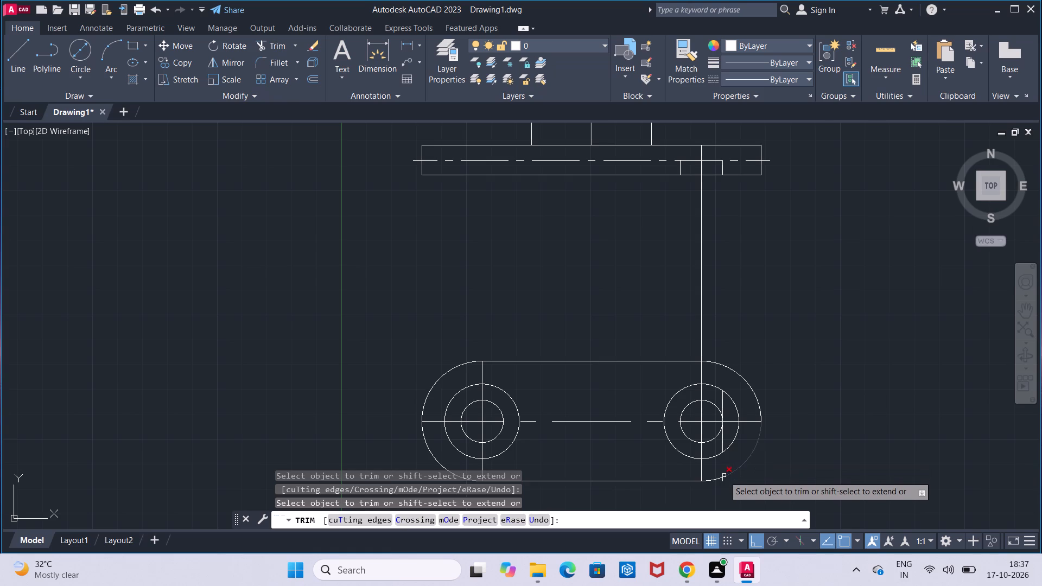
click(722, 482)
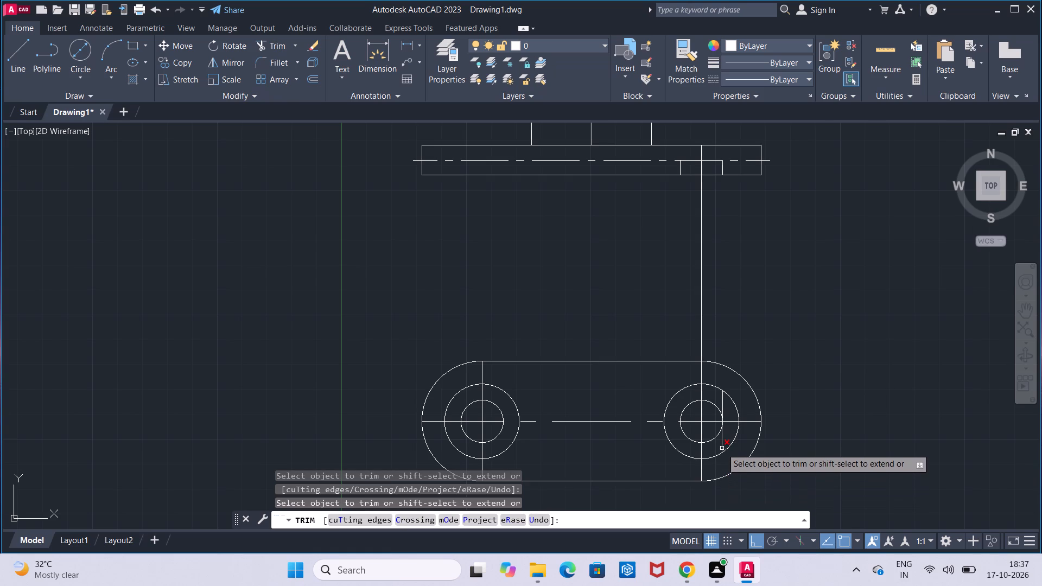
click(722, 448)
click(725, 407)
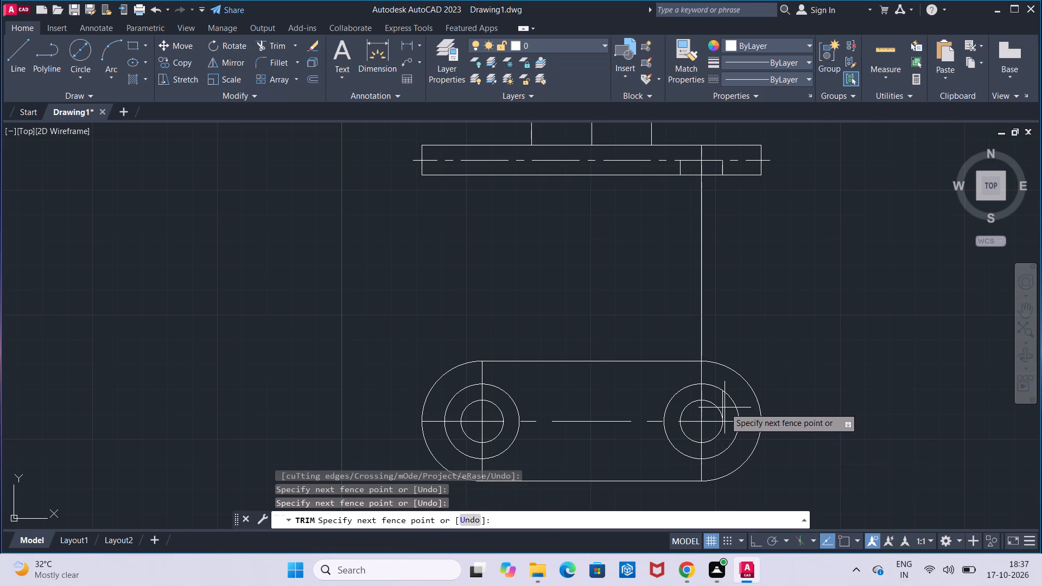
click(718, 398)
key(Escape)
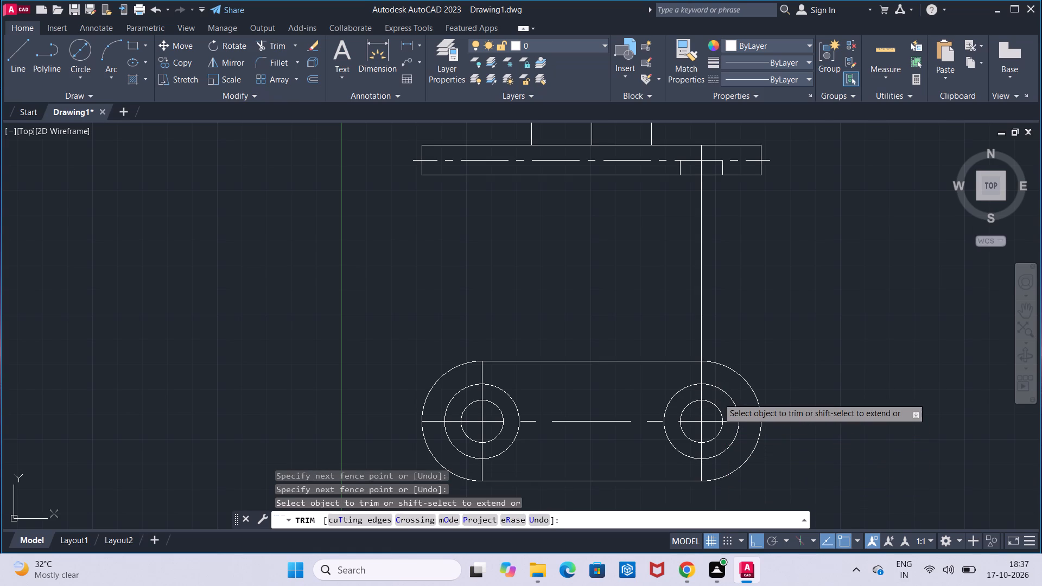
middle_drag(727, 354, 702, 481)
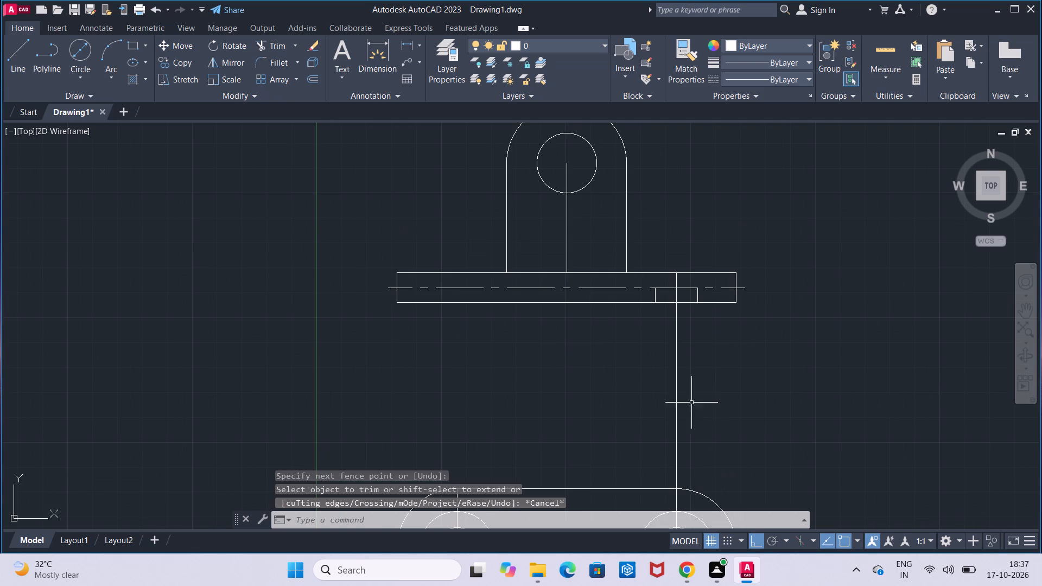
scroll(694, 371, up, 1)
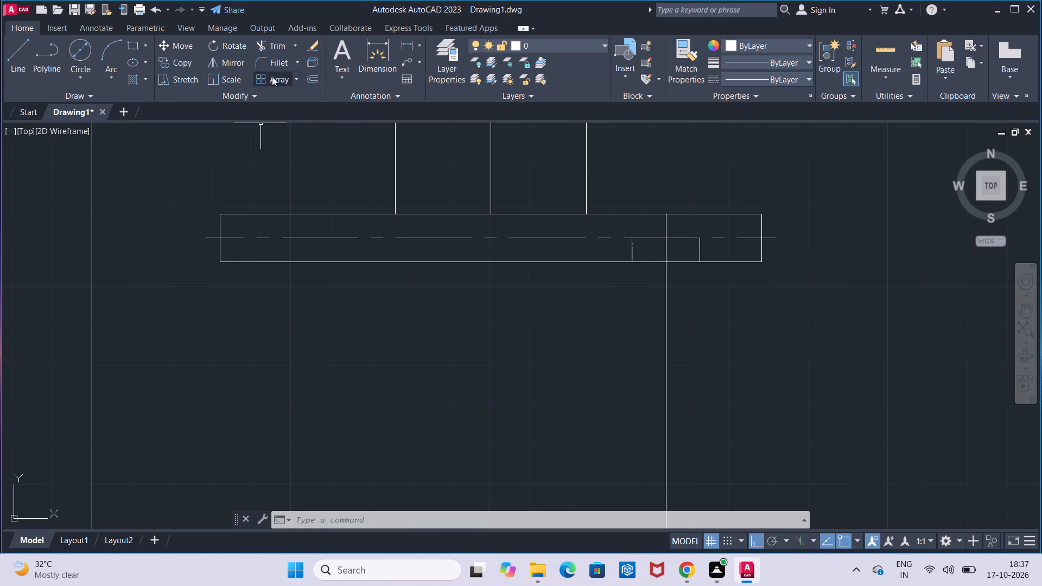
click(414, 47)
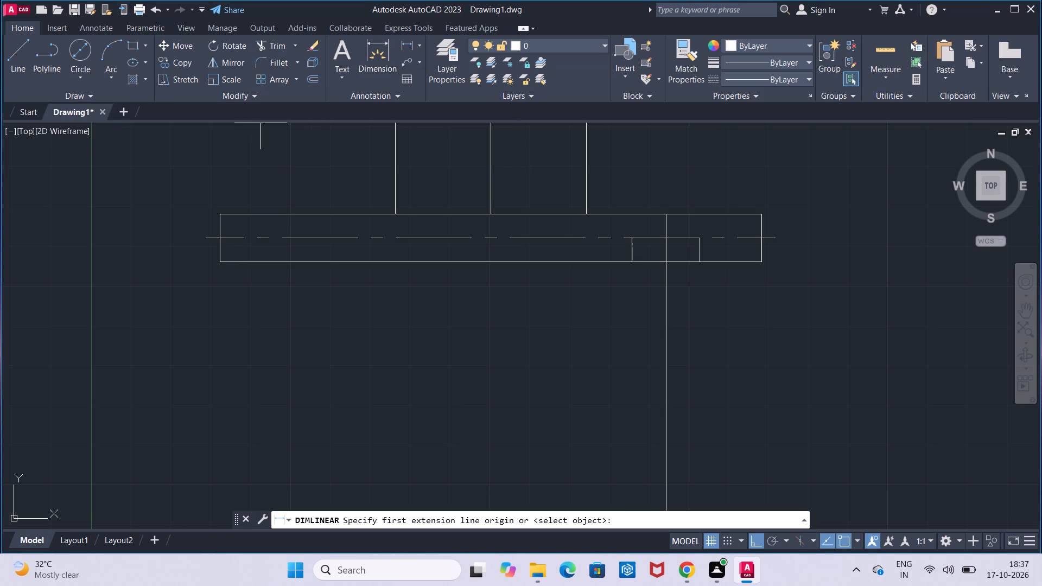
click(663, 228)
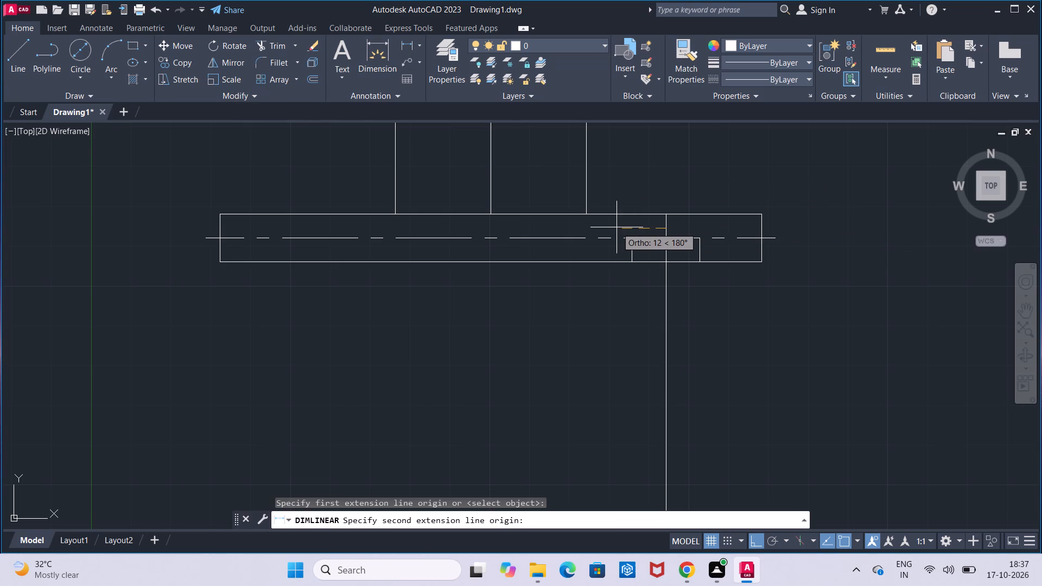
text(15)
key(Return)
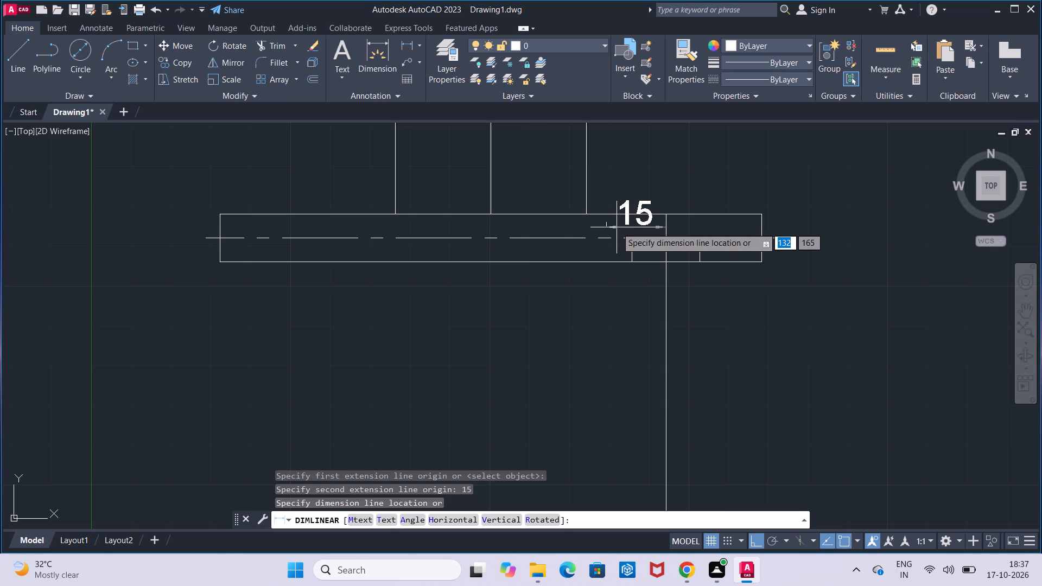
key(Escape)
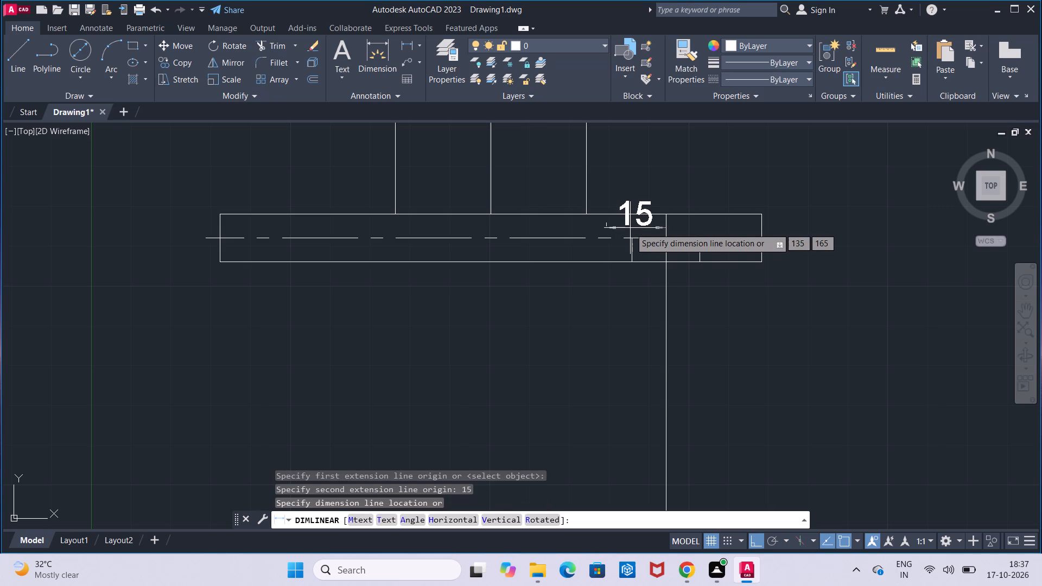
Offset the vertical line through the right-hand hole by 15 mm to both sides.
click(312, 82)
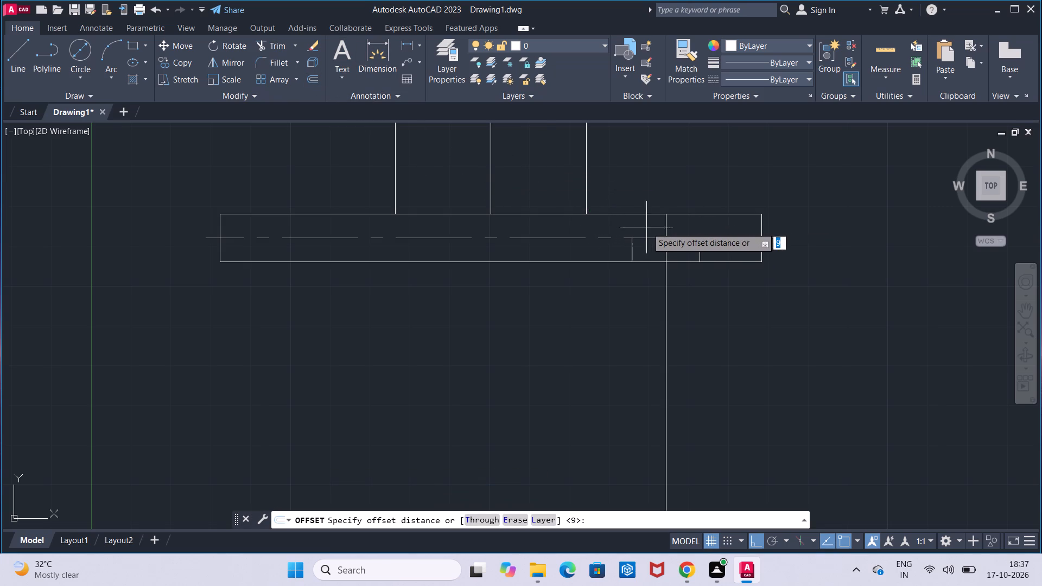
click(668, 228)
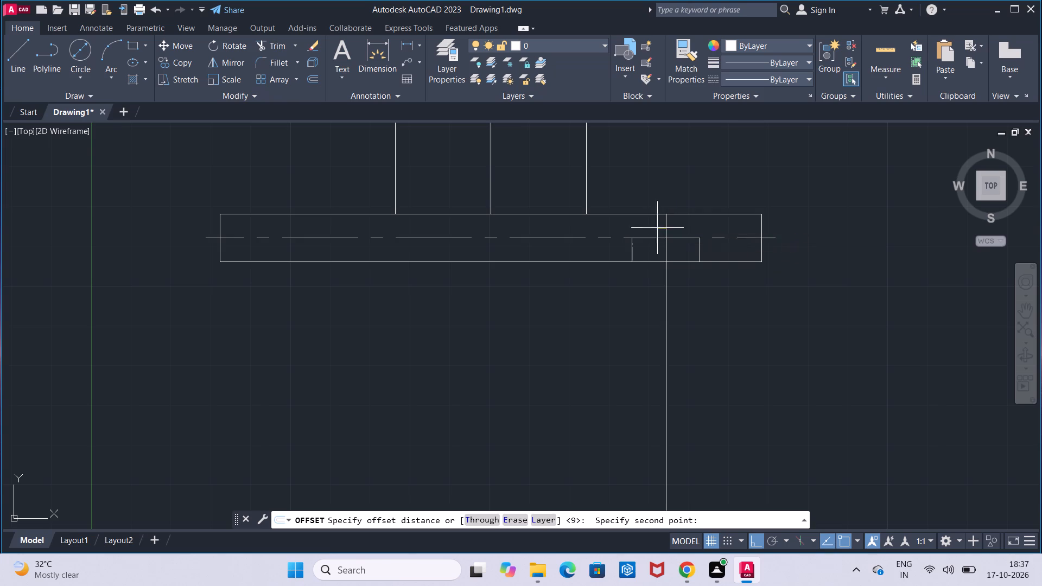
text(15)
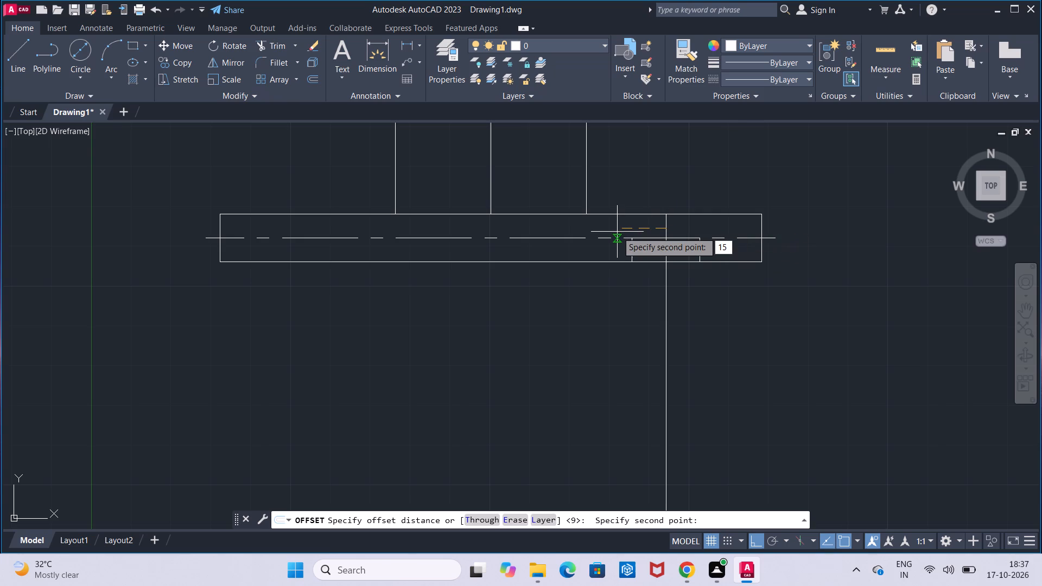
key(Return)
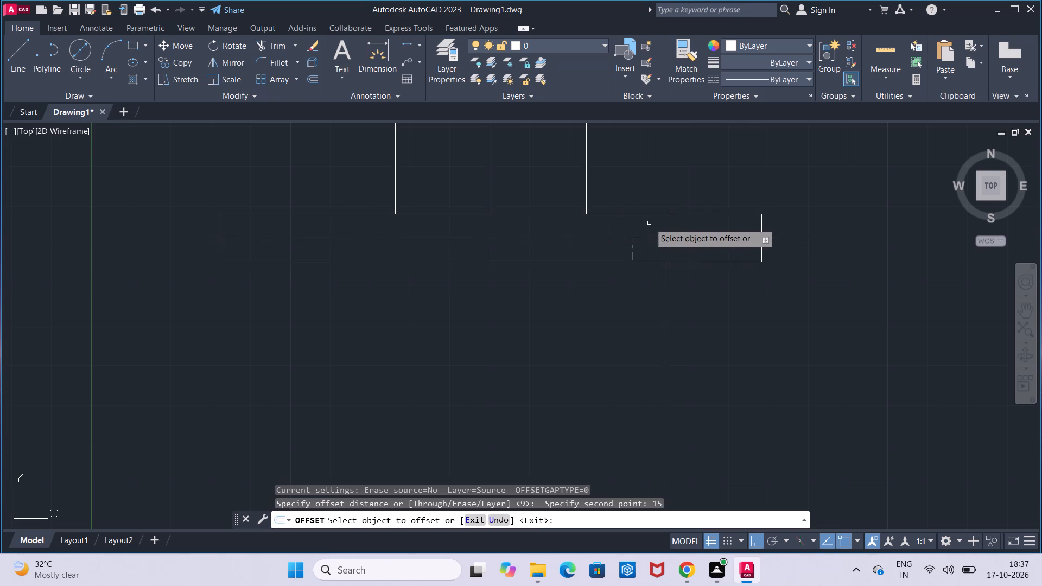
click(666, 227)
click(643, 224)
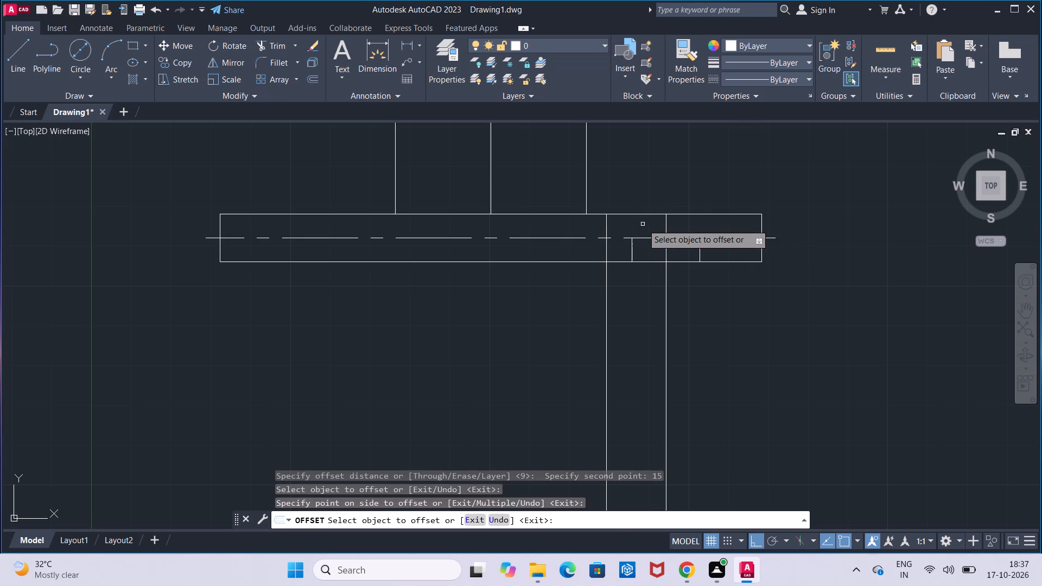
click(665, 225)
click(692, 227)
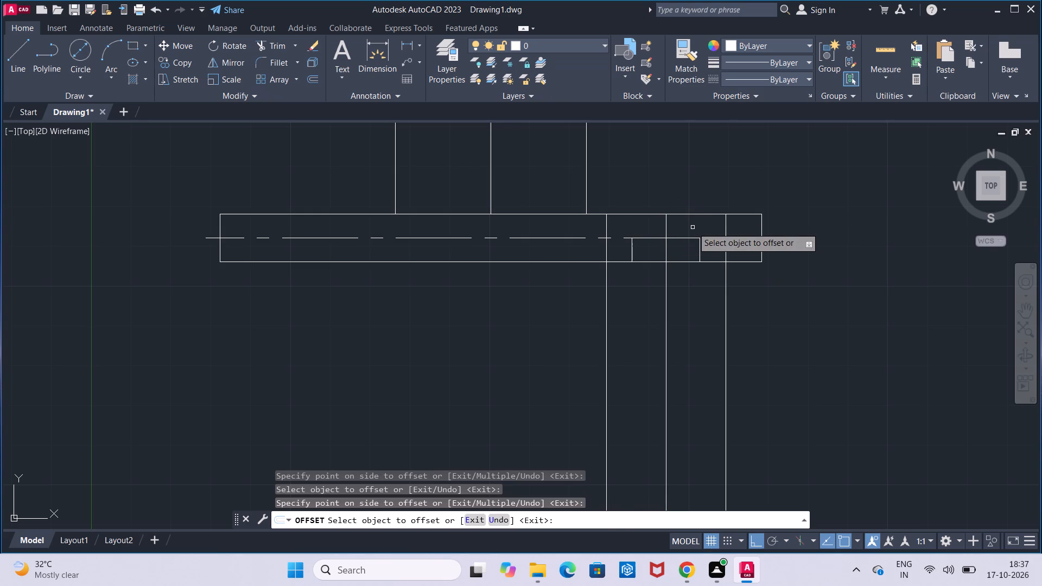
key(Escape)
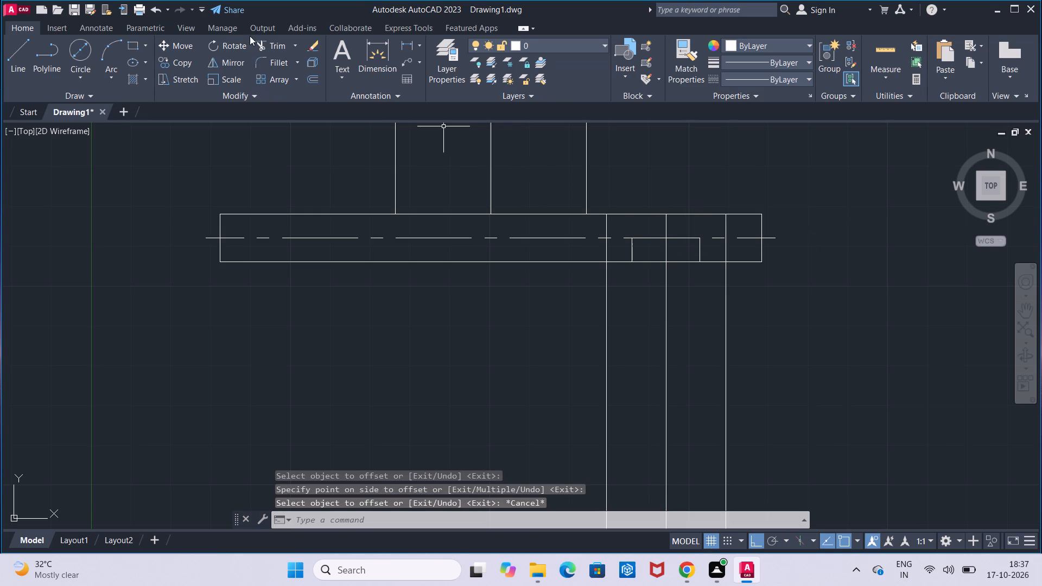
Trim both 15 mm offset lines below the front view base's horizontal centre line, including the pieces running down to the top view.
click(258, 41)
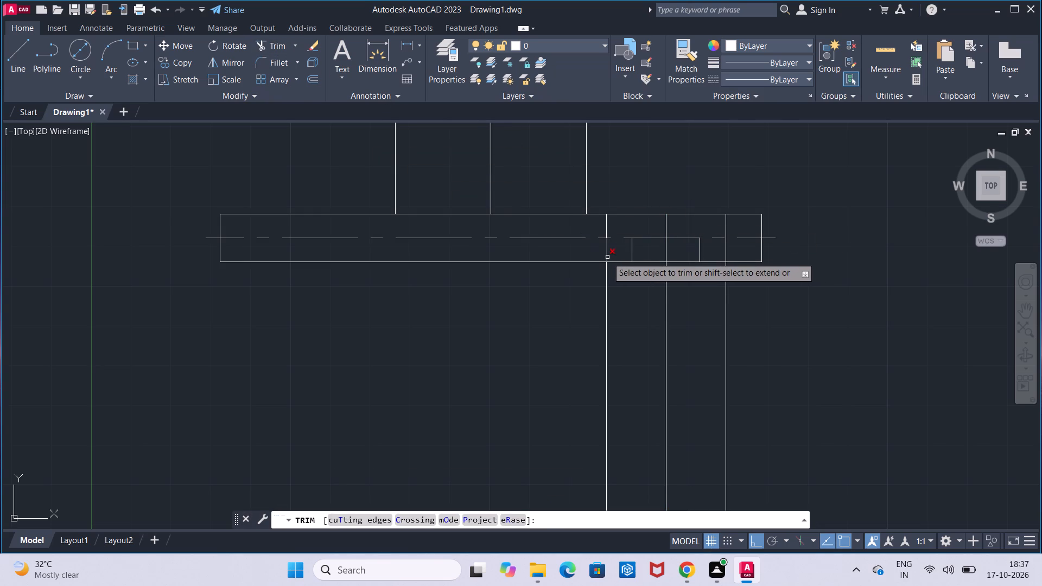
click(607, 257)
click(605, 270)
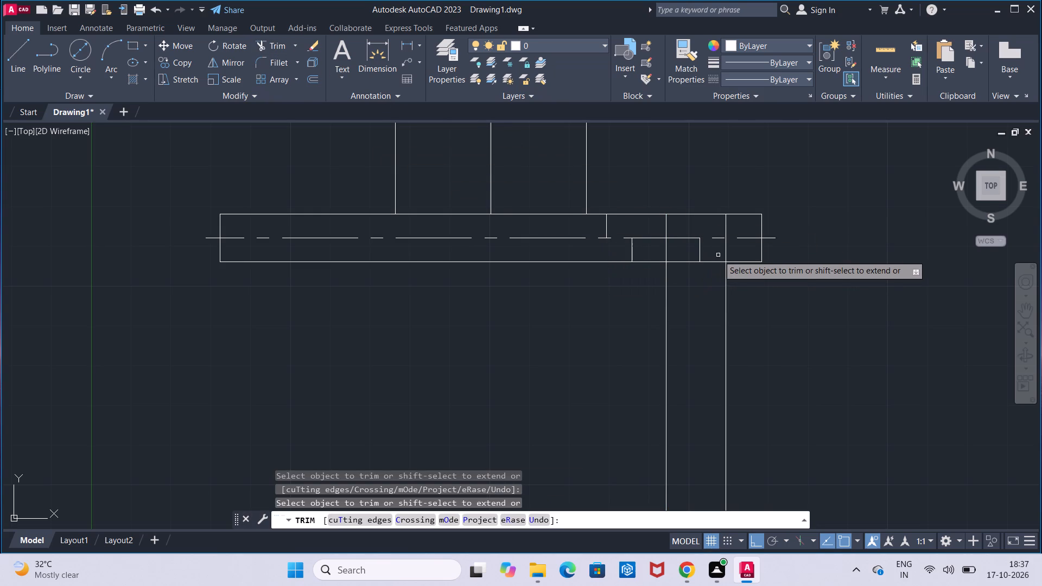
click(725, 251)
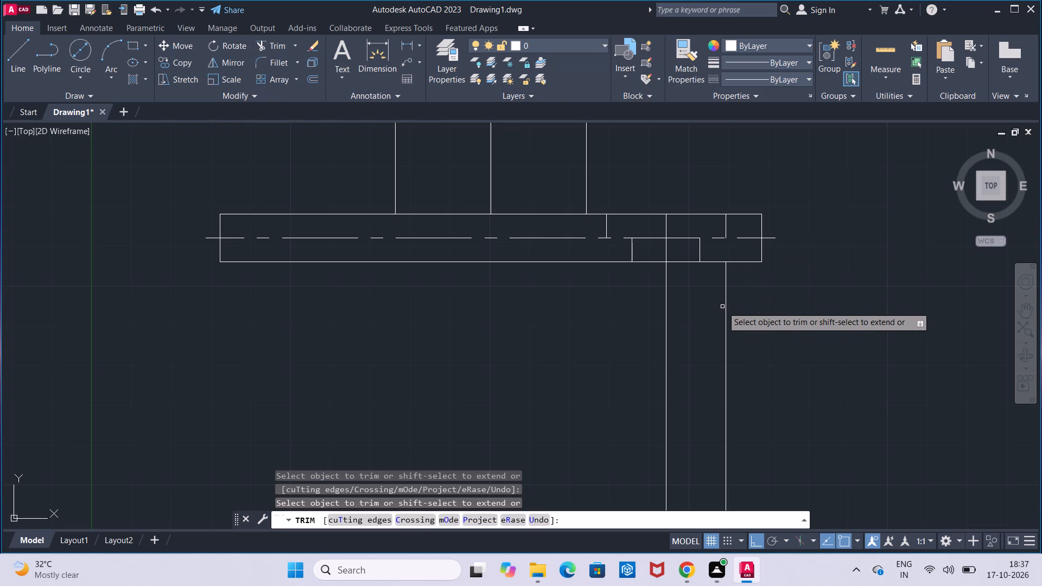
click(726, 308)
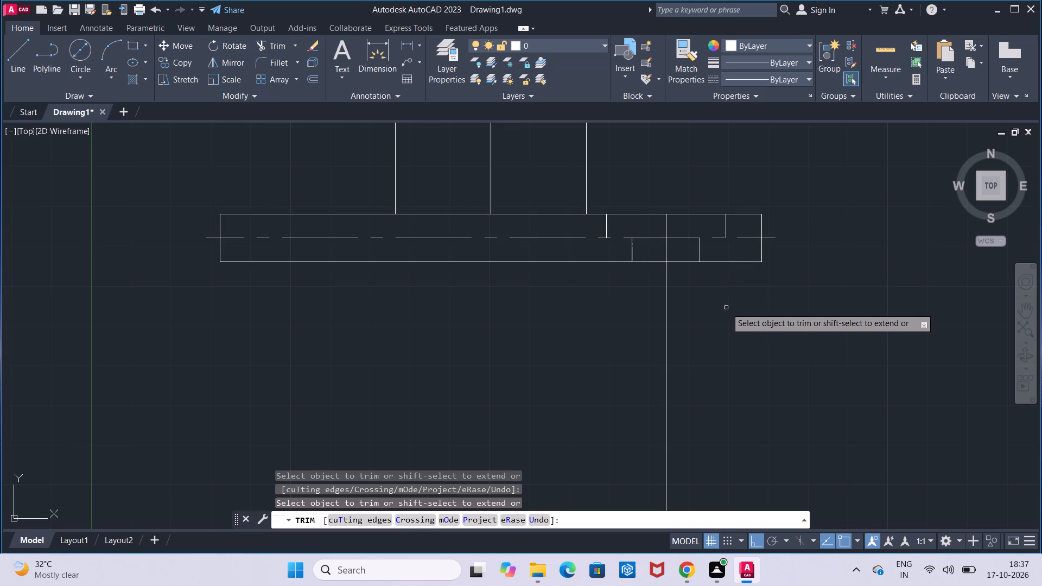
scroll(726, 308, down, 1)
middle_drag(726, 308, 715, 274)
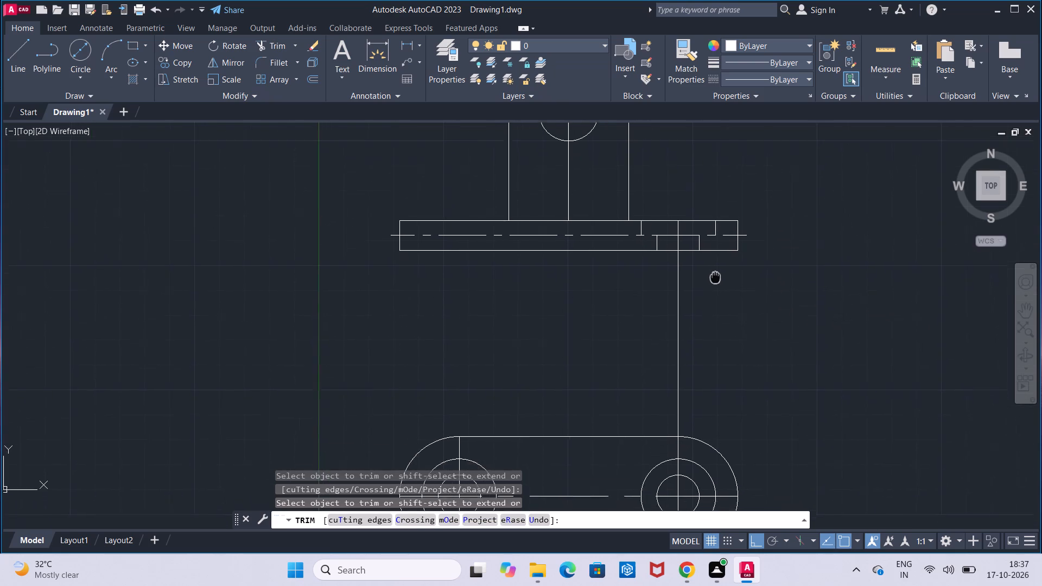
middle_drag(715, 274, 708, 239)
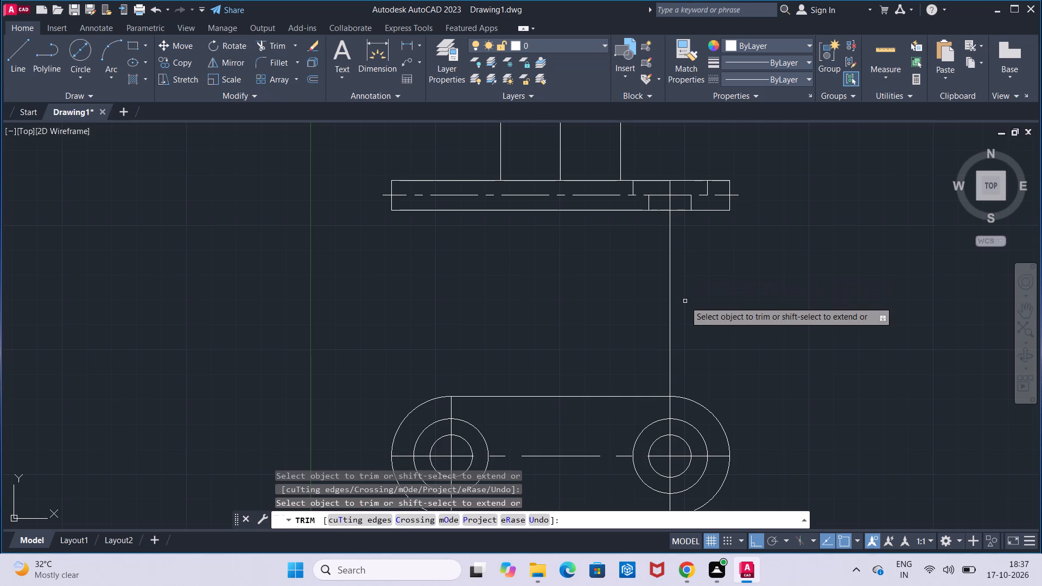
key(Escape)
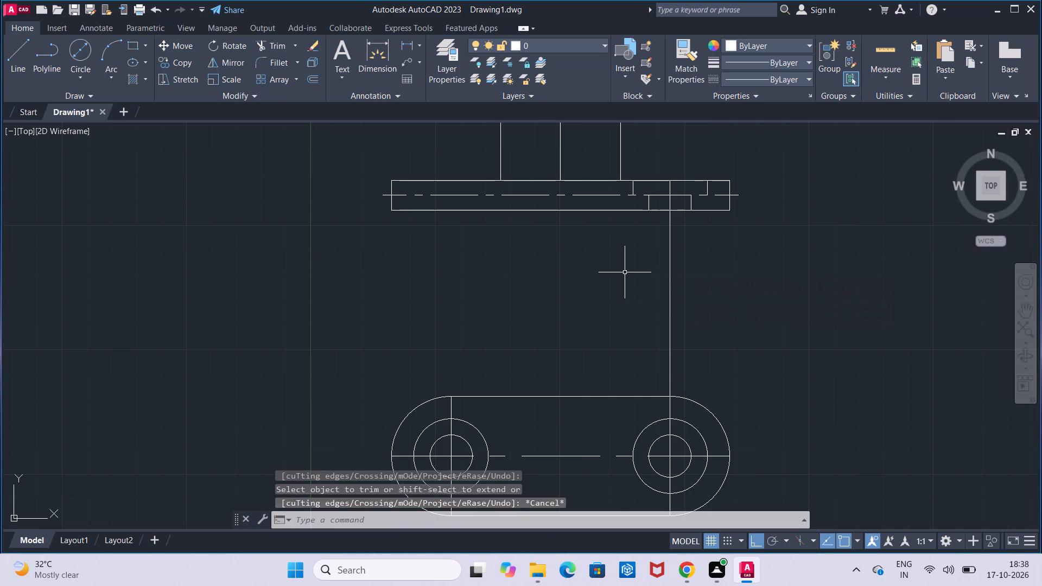
With Ortho off, draw two slanted countersink lines joining the outer offset lines' top ends to the 17 mm hole's upper corners.
click(17, 46)
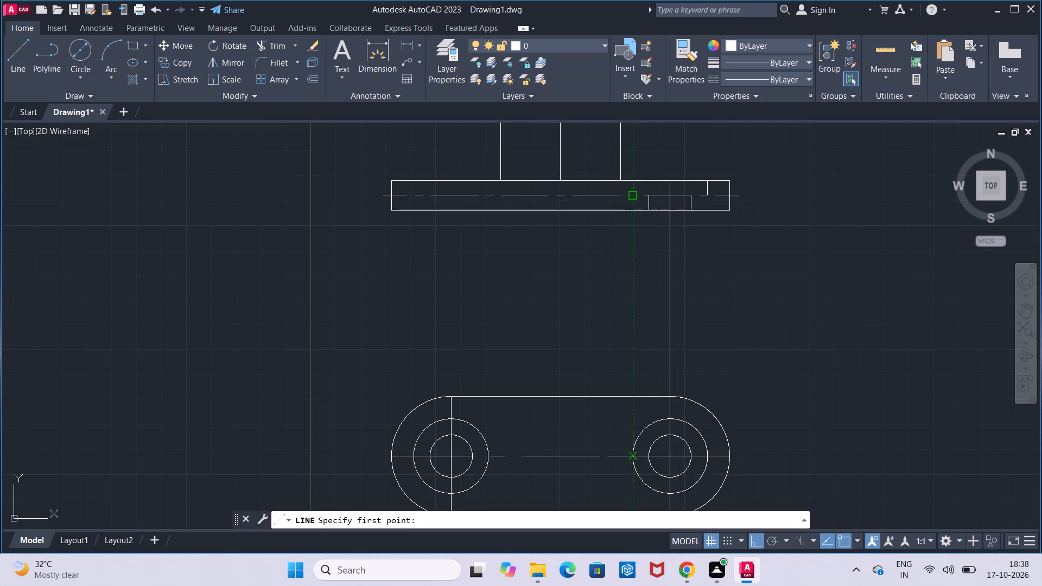
key(Escape)
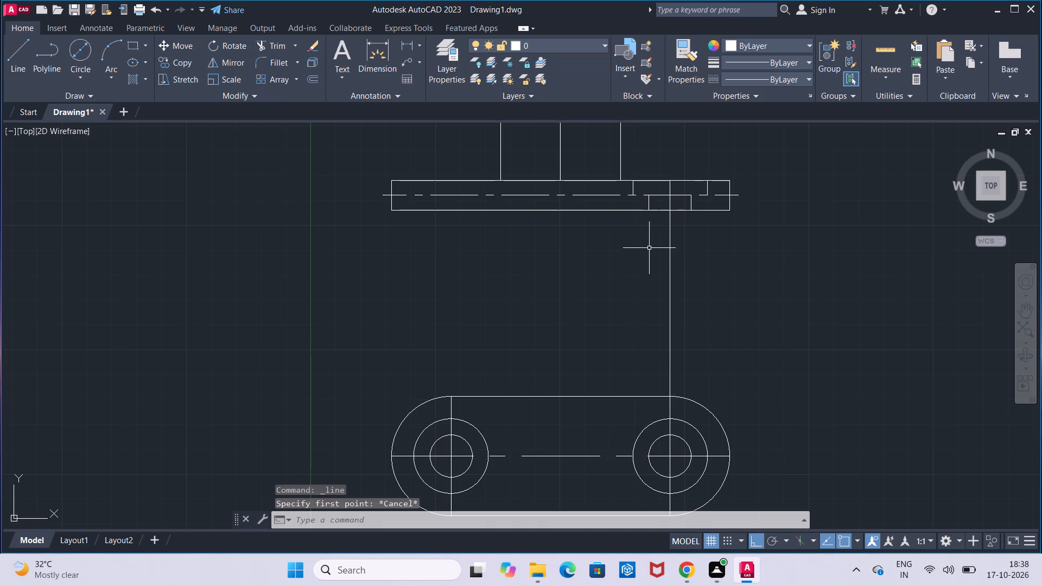
scroll(649, 247, up, 1)
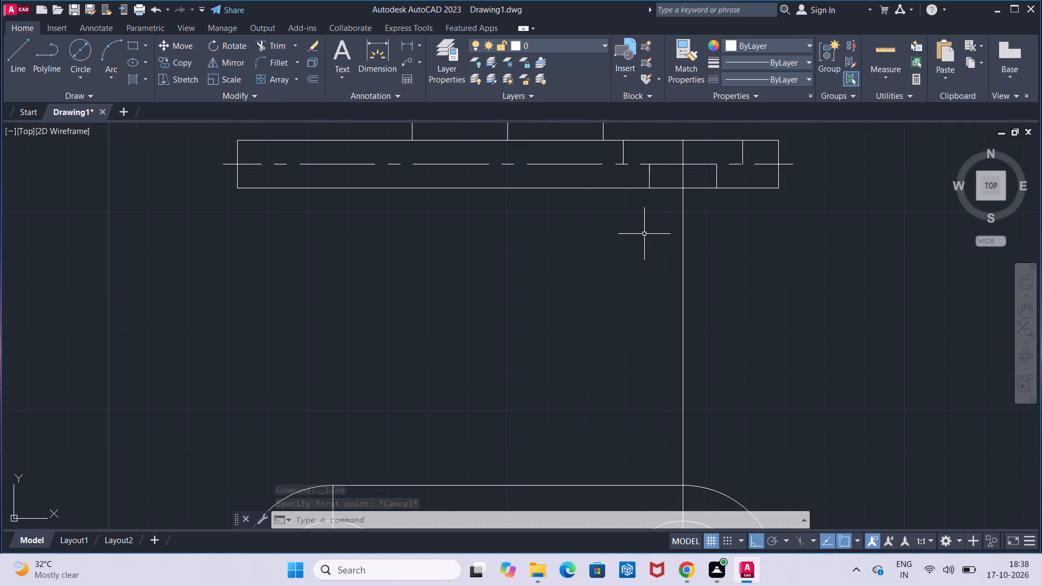
key(F8)
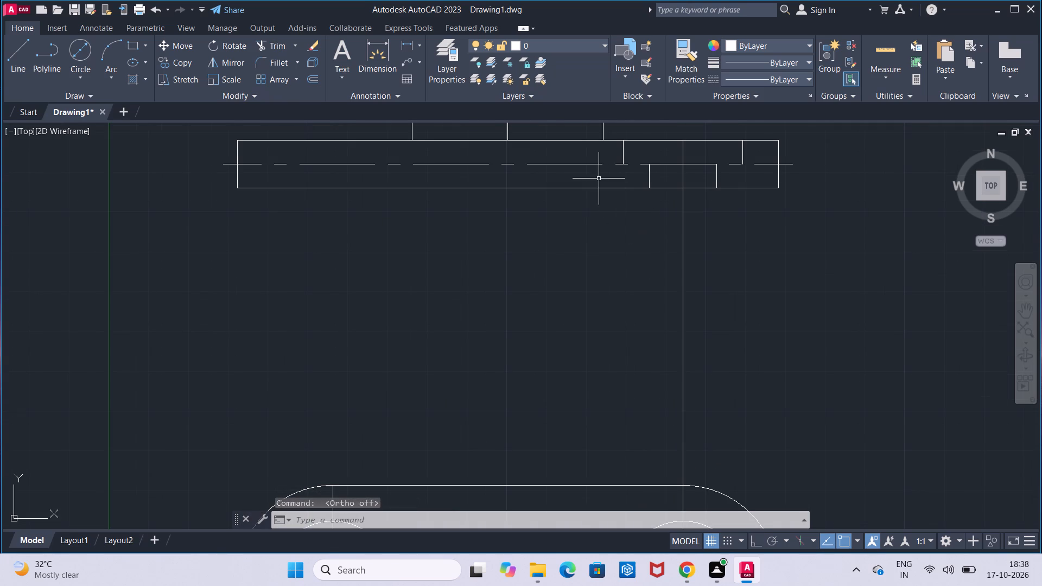
click(14, 48)
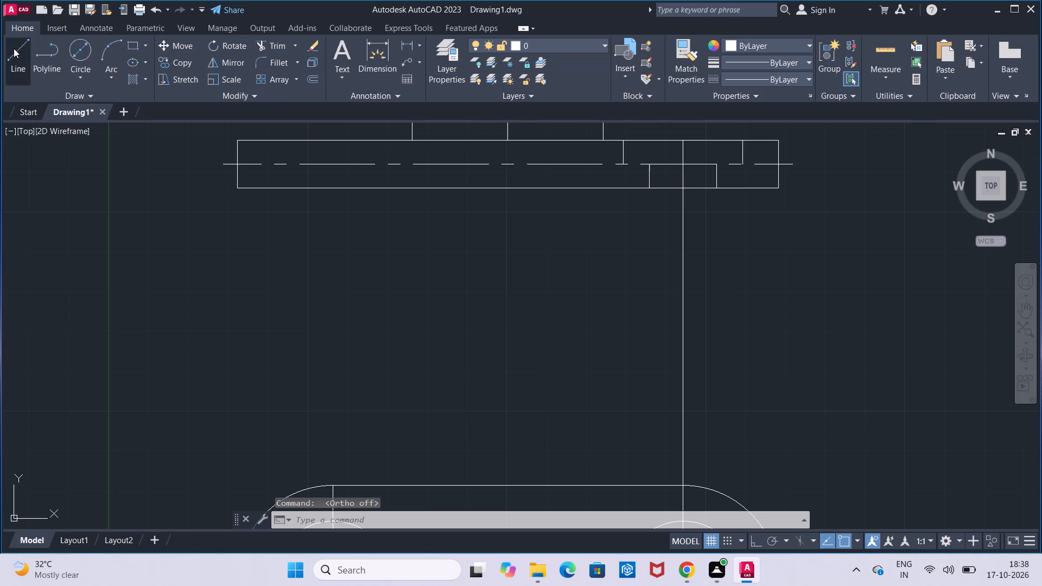
click(621, 137)
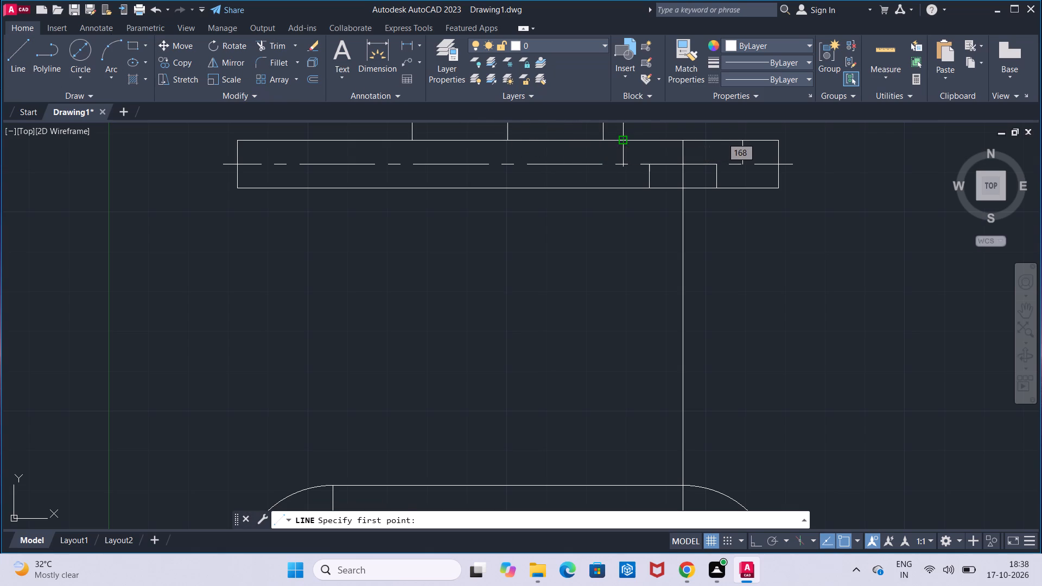
click(651, 164)
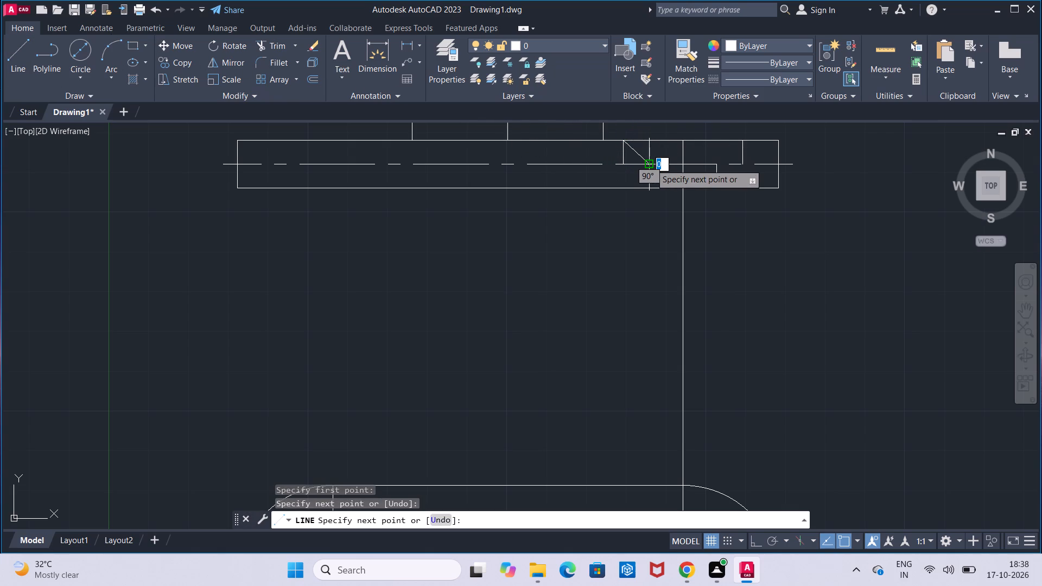
key(Escape)
click(28, 59)
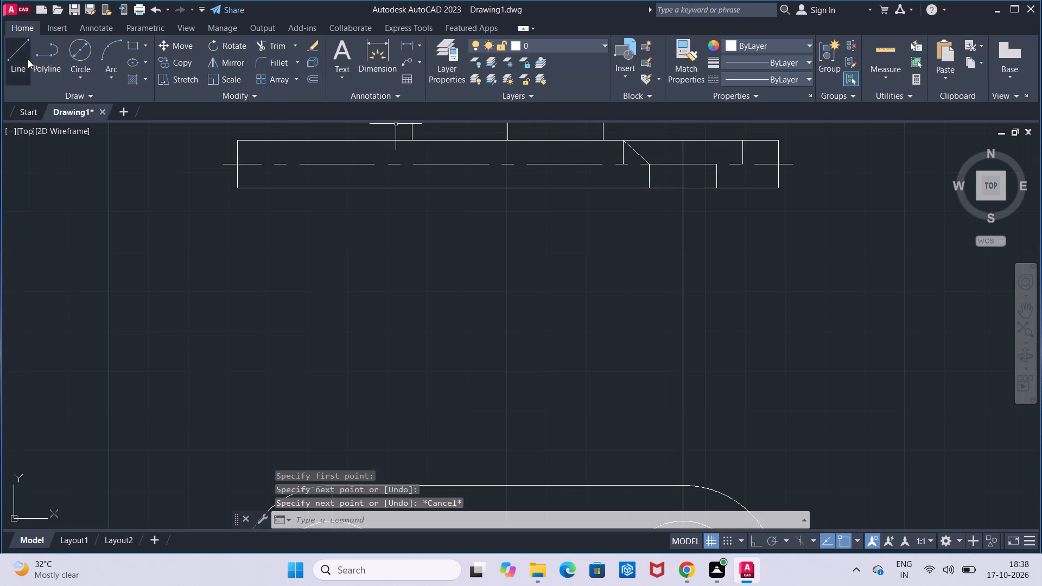
click(719, 165)
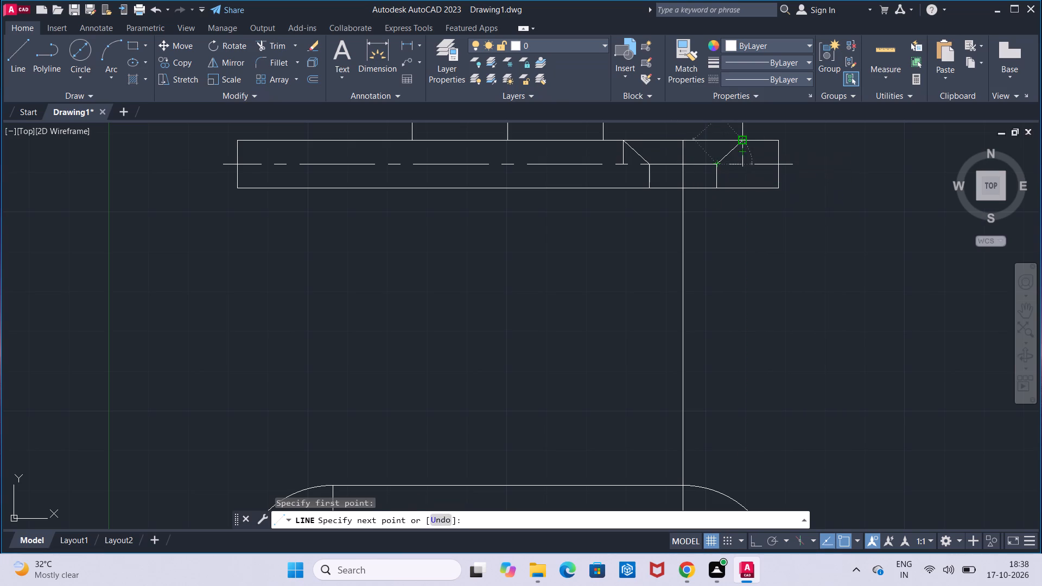
click(741, 143)
key(Escape)
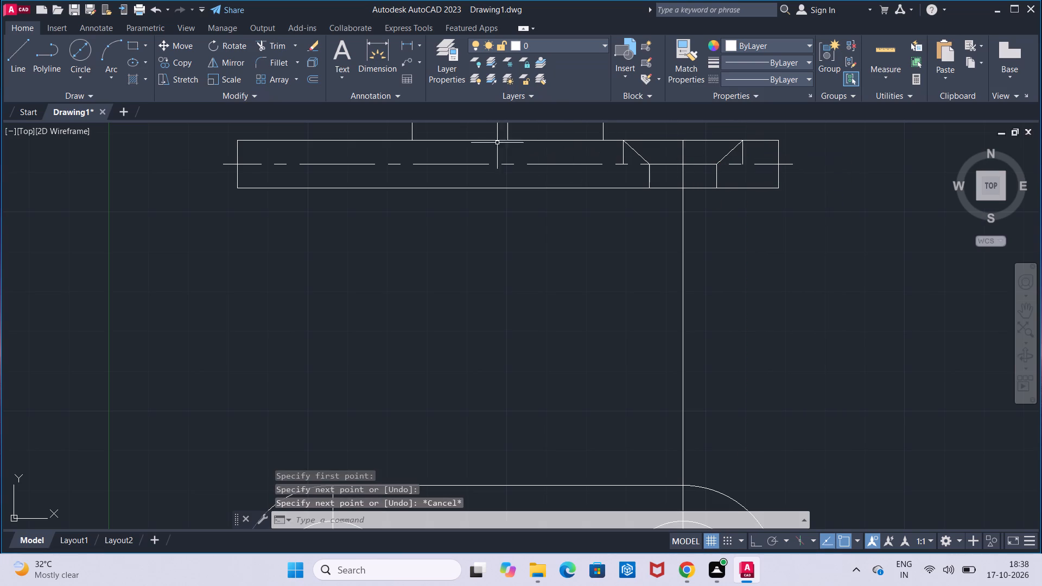
Trim away the two short vertical offset lines beside the slanted countersink lines in the front view base.
click(278, 46)
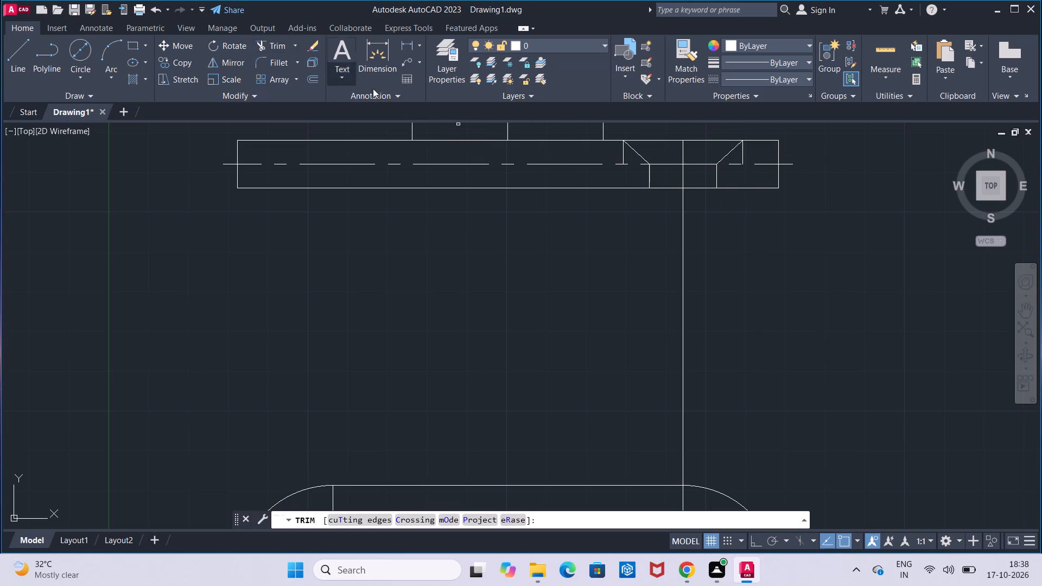
click(624, 153)
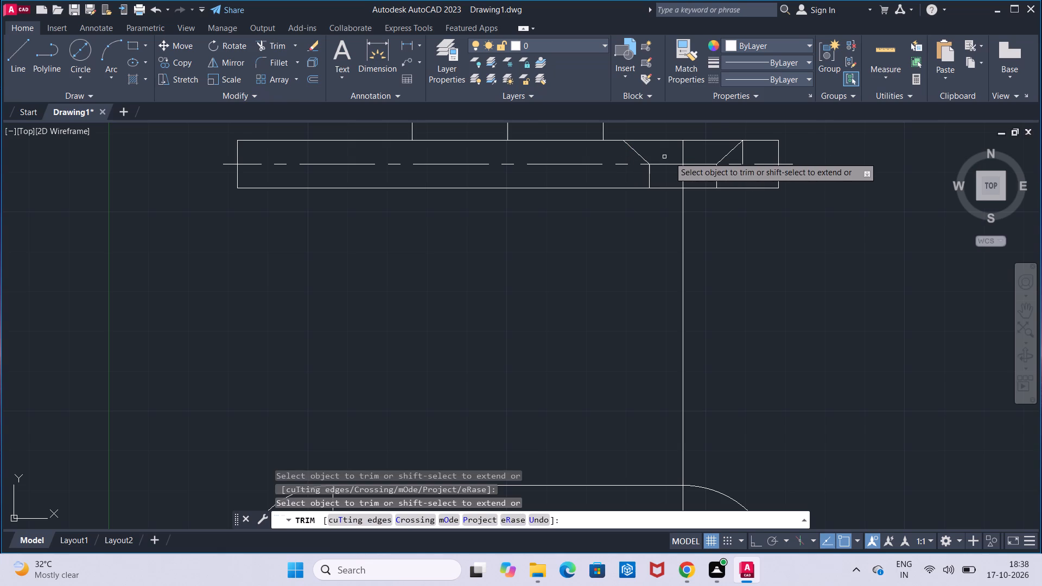
click(744, 160)
key(Escape)
Trim the right-hand hole's vertical projection line between the front view base and the top view outline.
scroll(744, 160, down, 1)
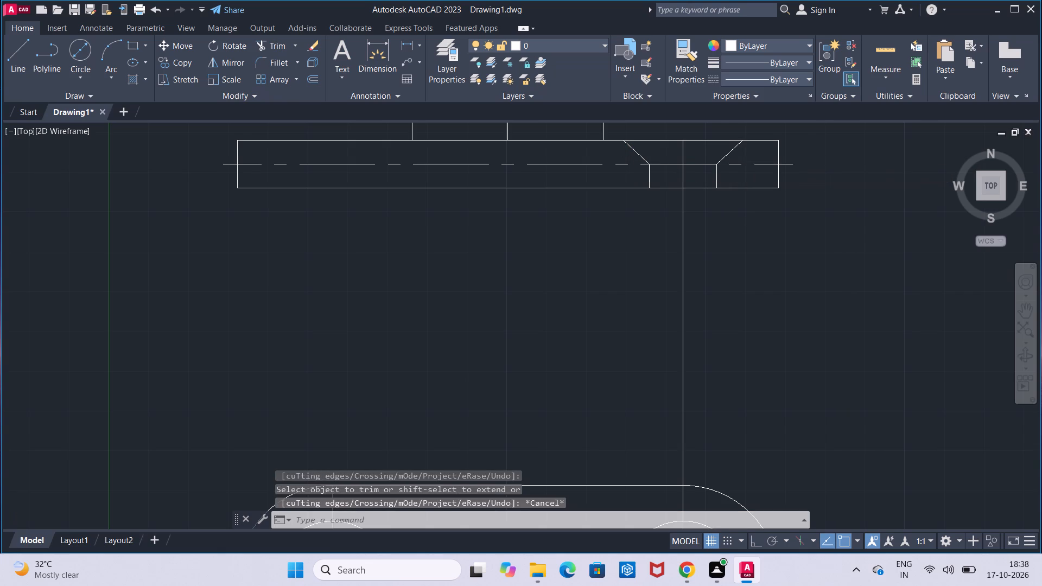
click(278, 52)
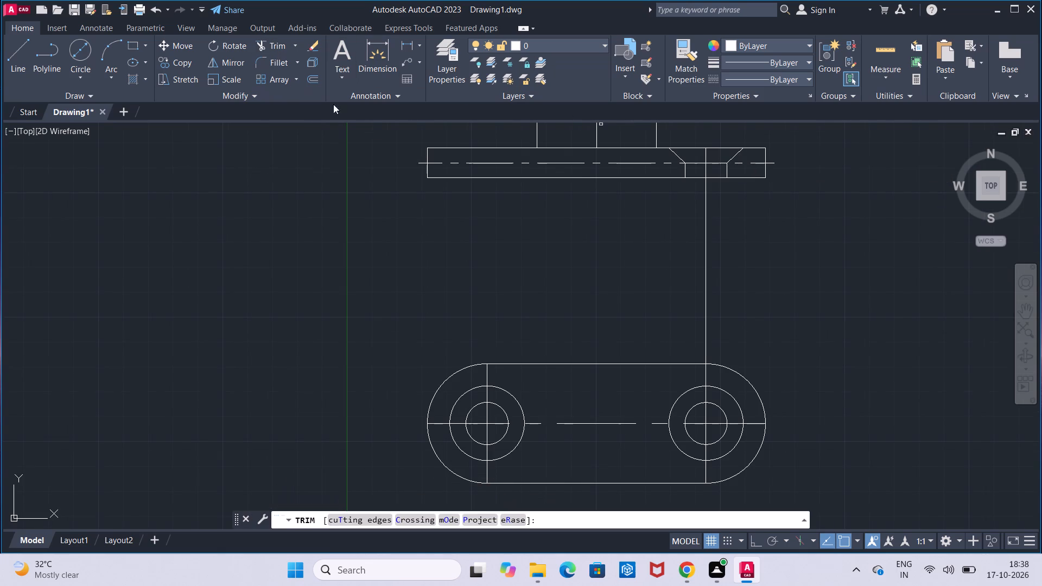
drag(505, 240, 742, 266)
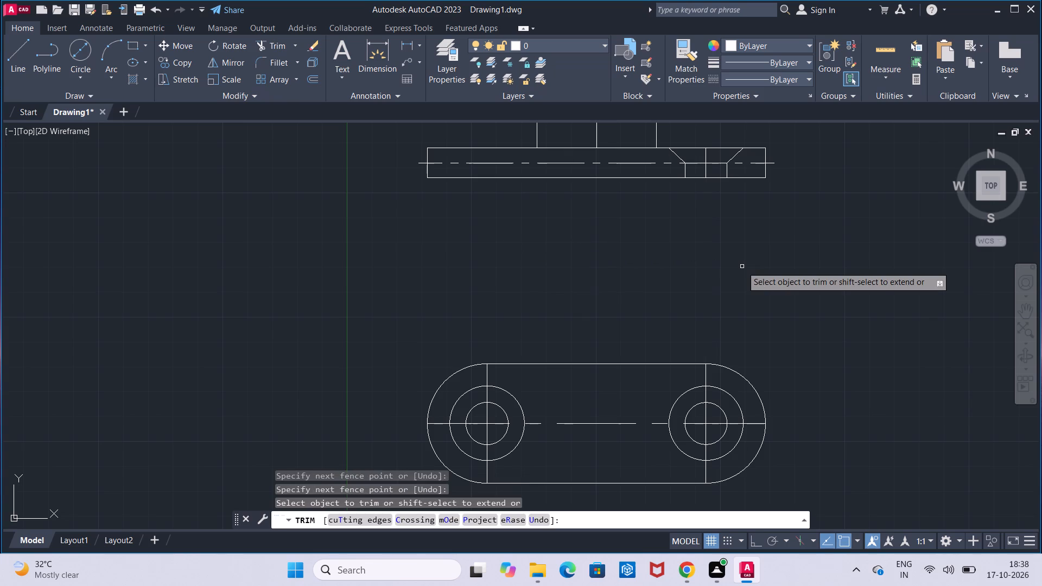
With Ortho on, draw the side view's 48 × 12 mm base rectangle about 31 mm right of the front view base, bottom edges level.
key(Escape)
scroll(742, 266, down, 1)
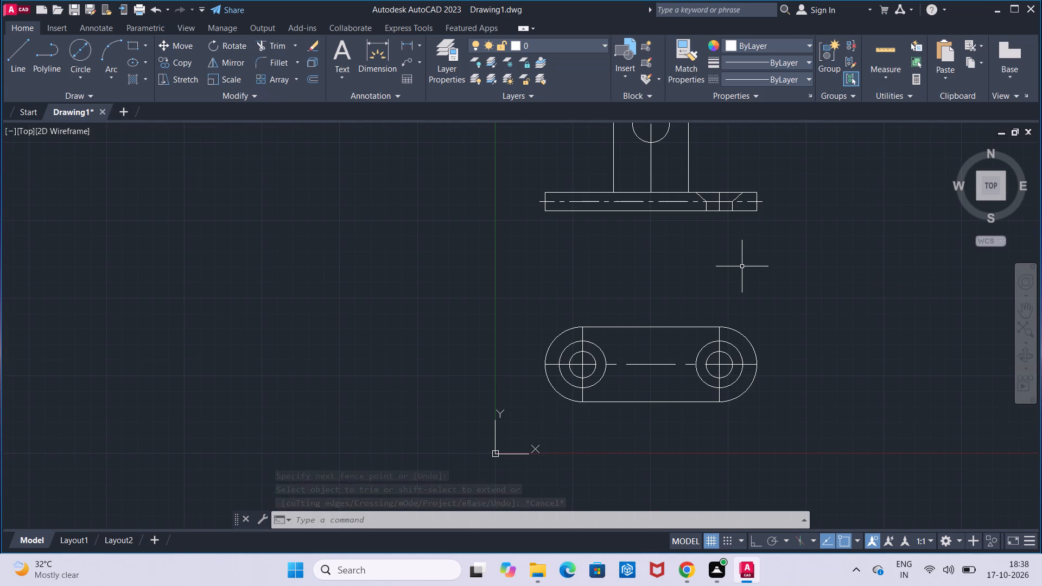
middle_drag(742, 264, 694, 282)
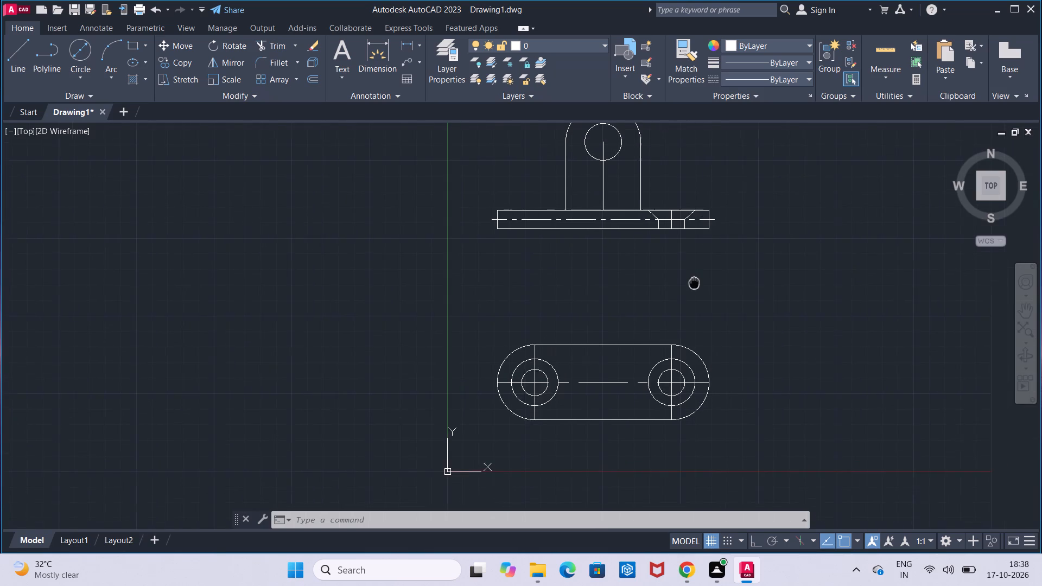
middle_drag(694, 282, 675, 290)
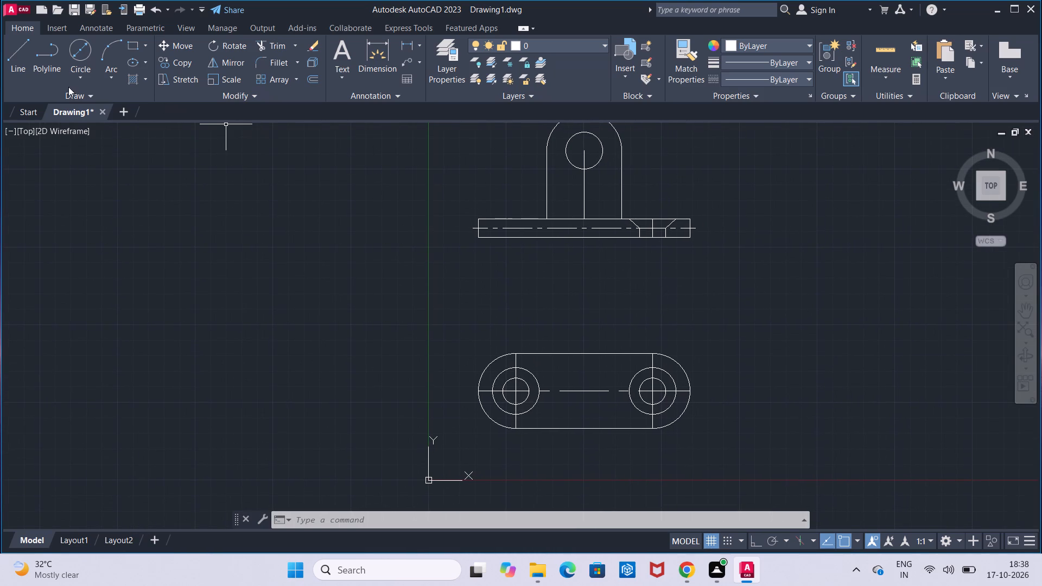
click(22, 68)
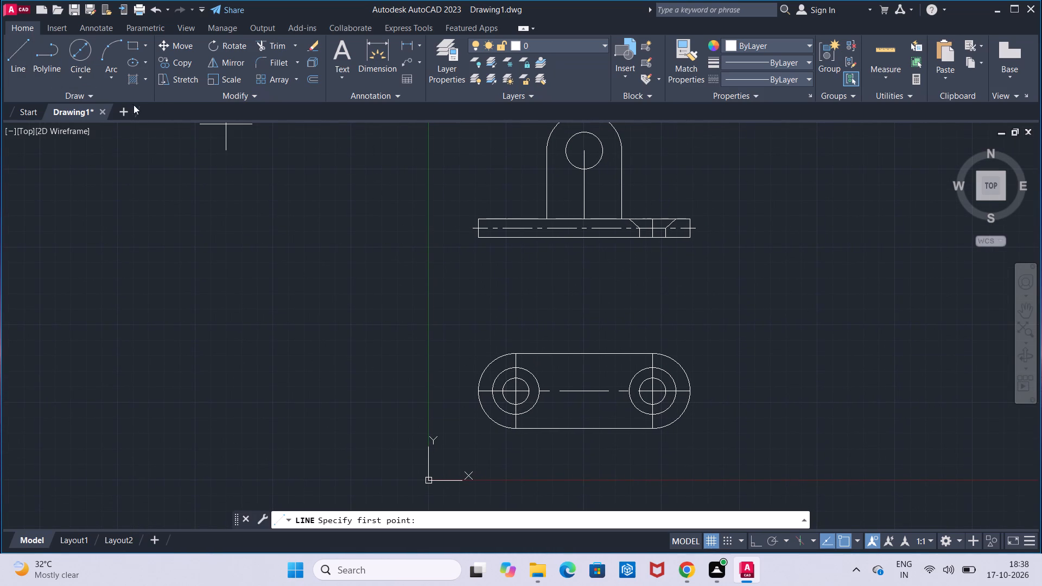
click(738, 235)
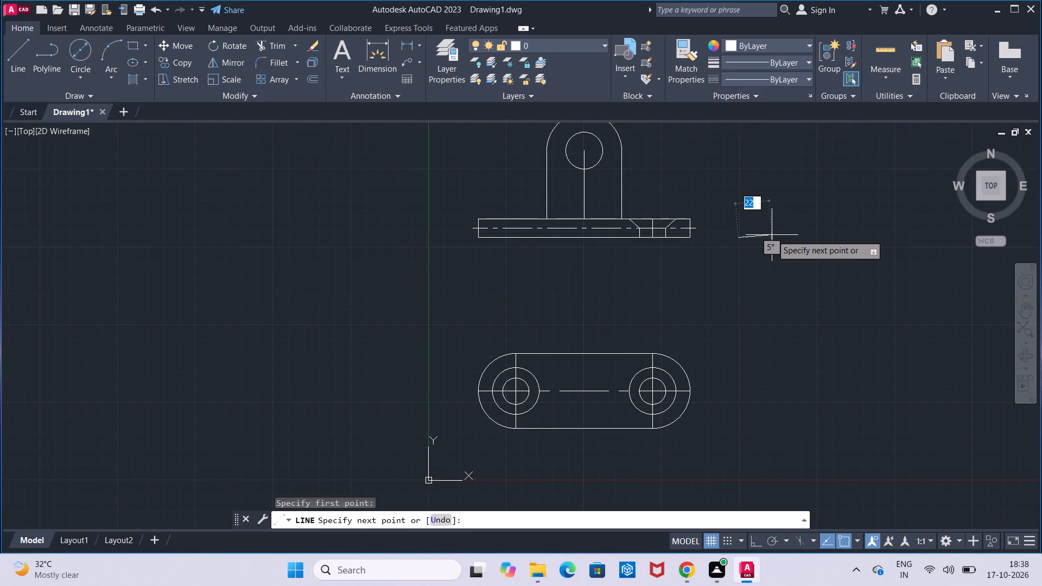
key(F8)
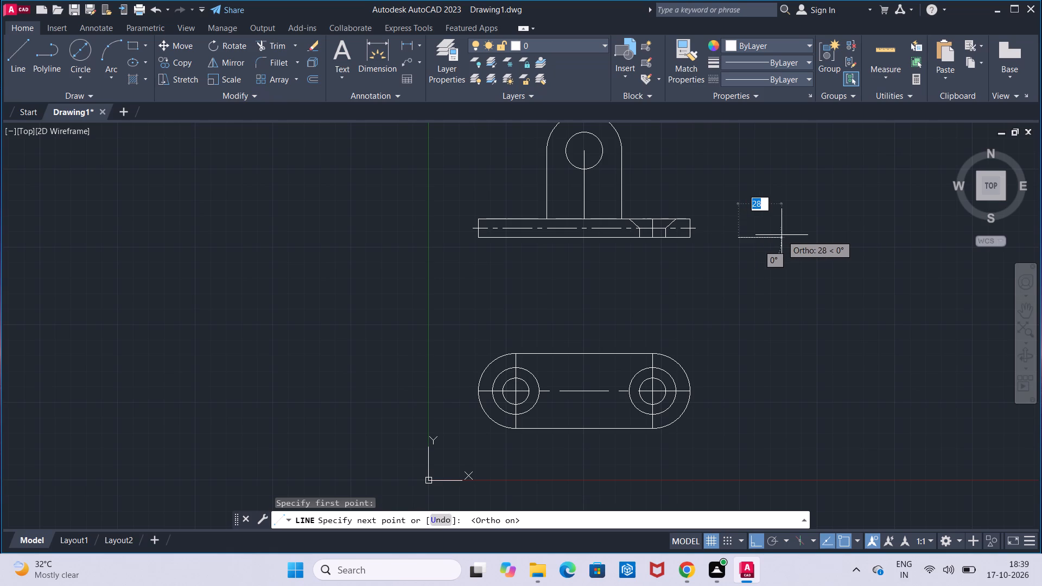
text(48)
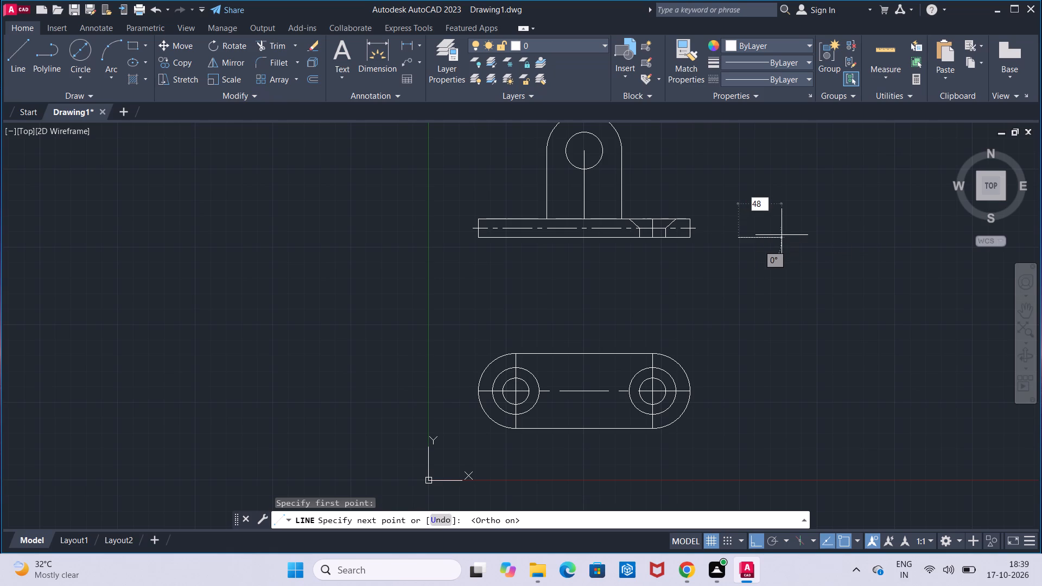
key(Return)
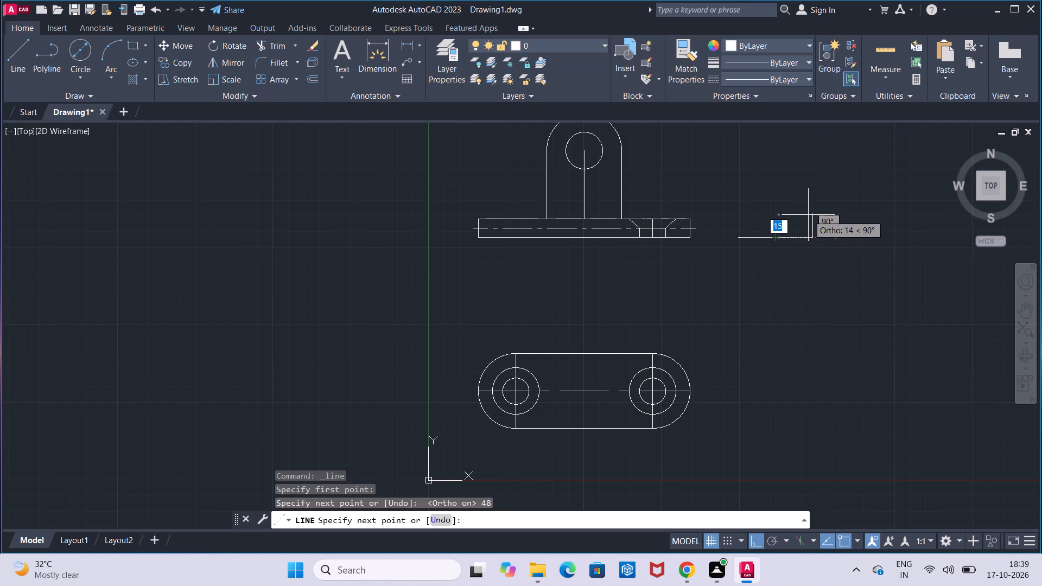
text(12)
key(Return)
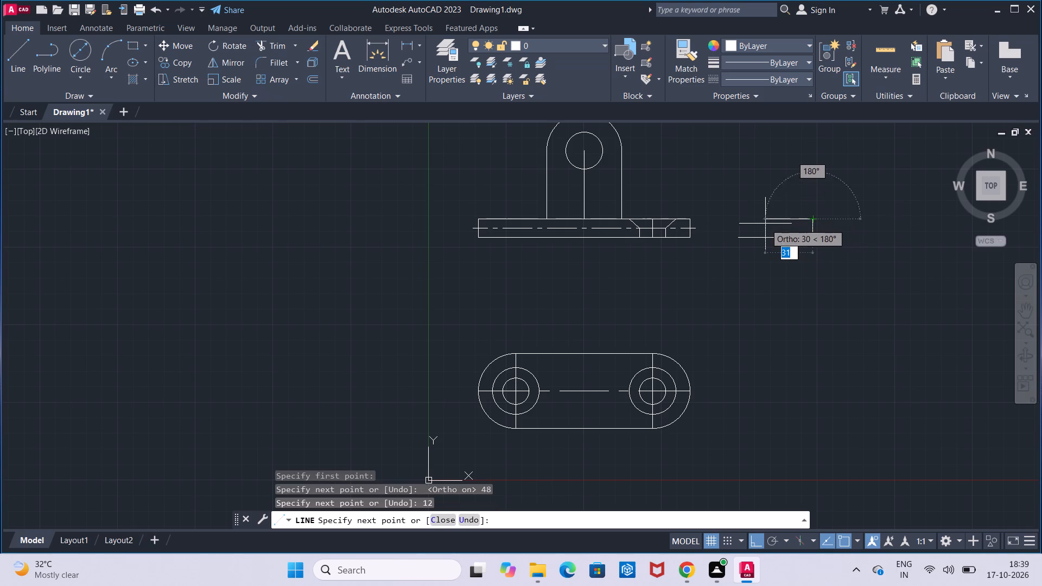
key(4)
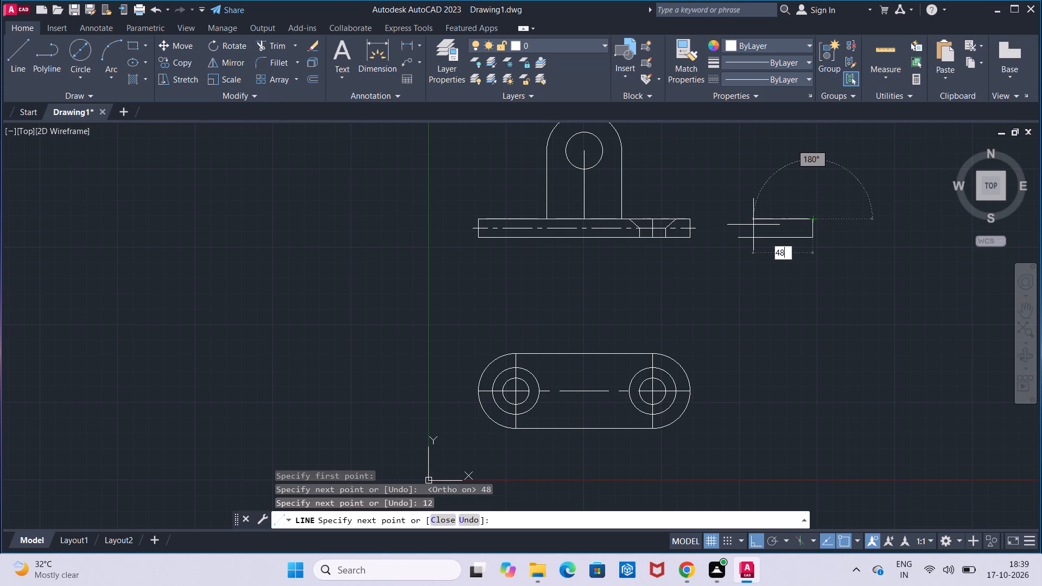
key(8)
key(Return)
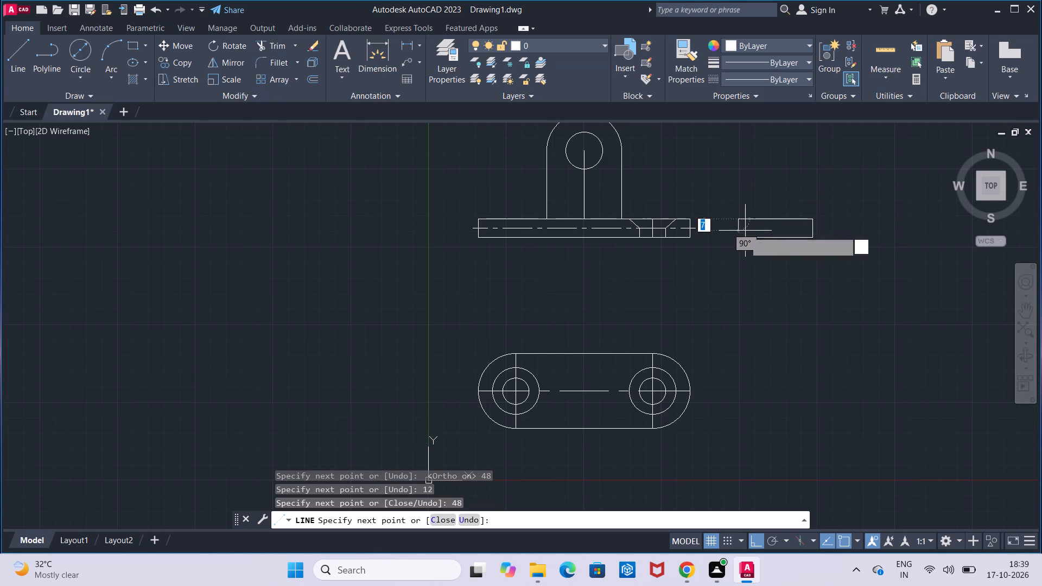
click(743, 233)
key(Escape)
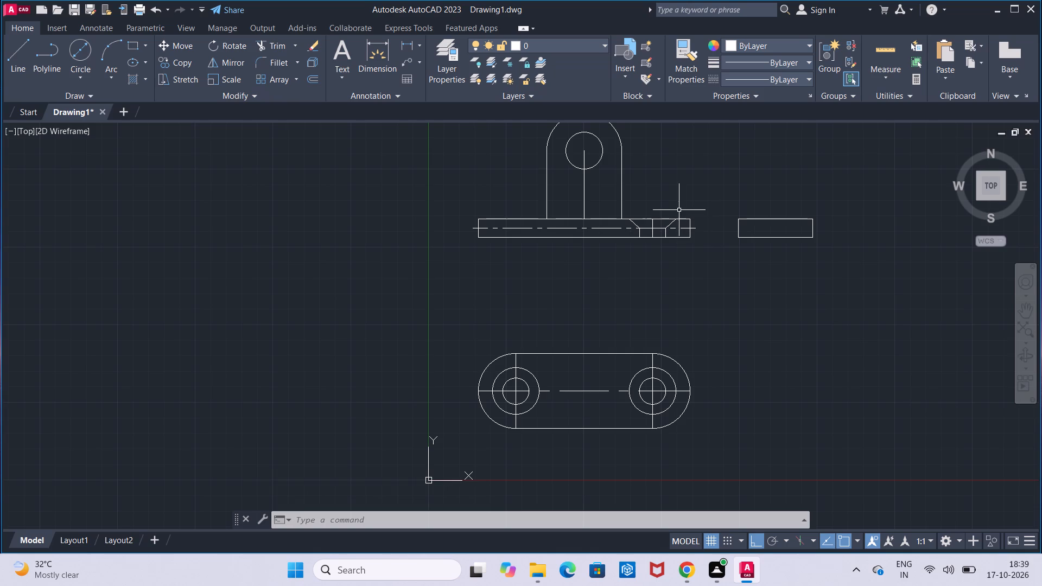
Measure the front view's overall height from the base's bottom edge to the top of the arch.
middle_drag(679, 210, 681, 252)
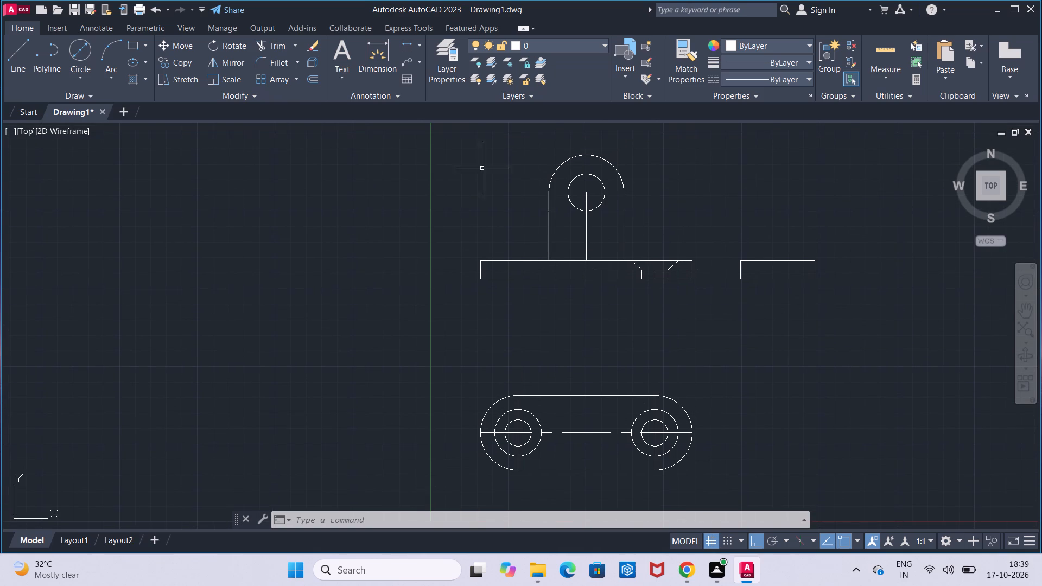
click(405, 39)
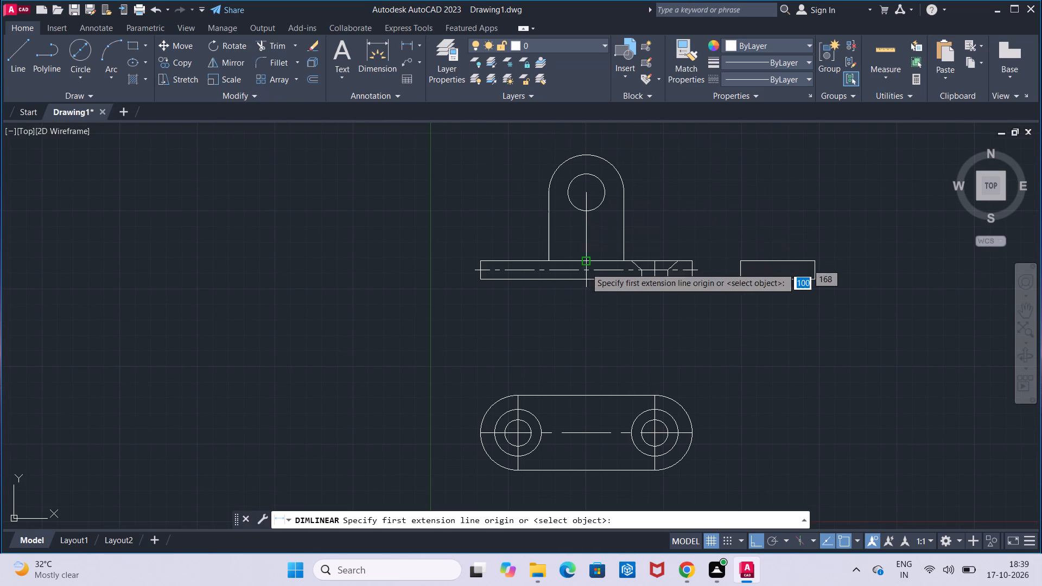
click(589, 282)
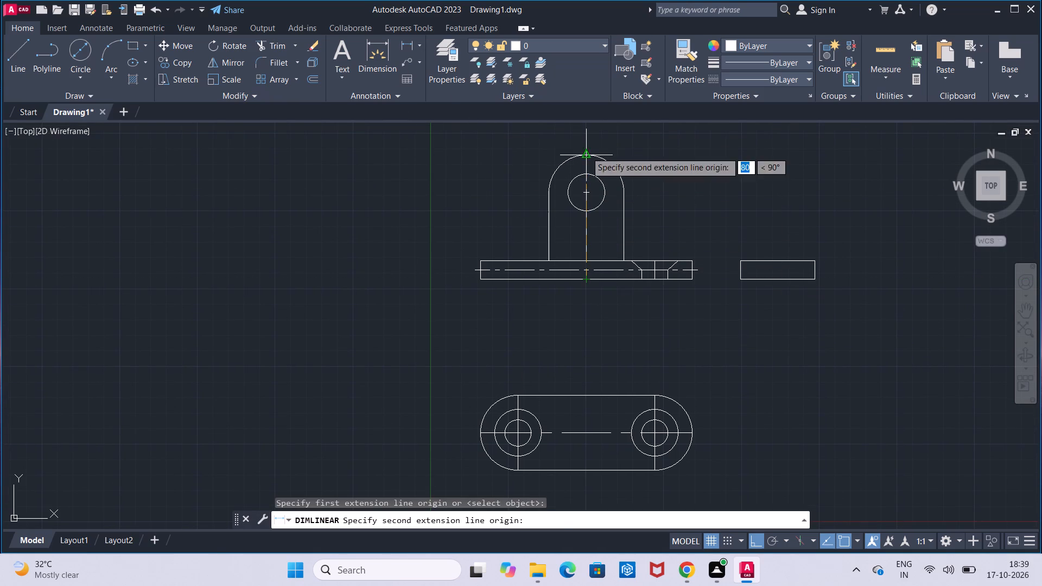
click(586, 152)
key(Escape)
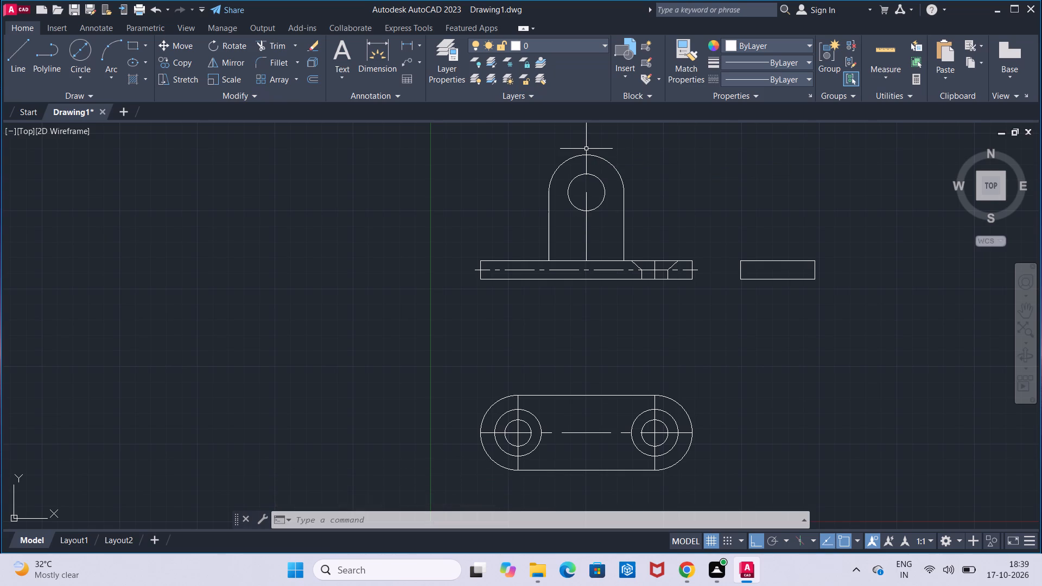
Draw the side view's upright 68 mm high and 20 mm wide, rising from the base rectangle's top-left corner.
click(29, 73)
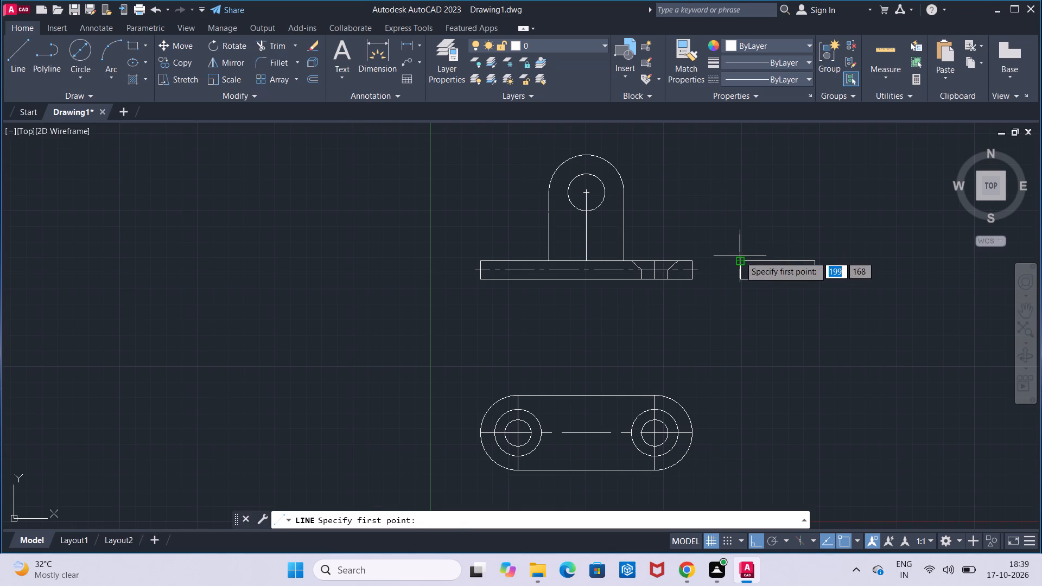
click(740, 256)
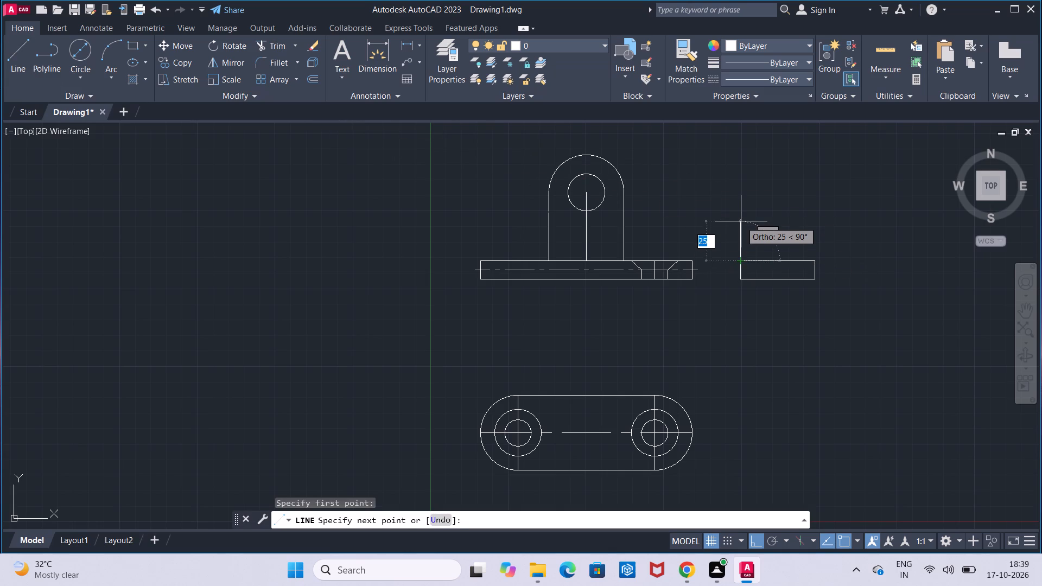
text(68)
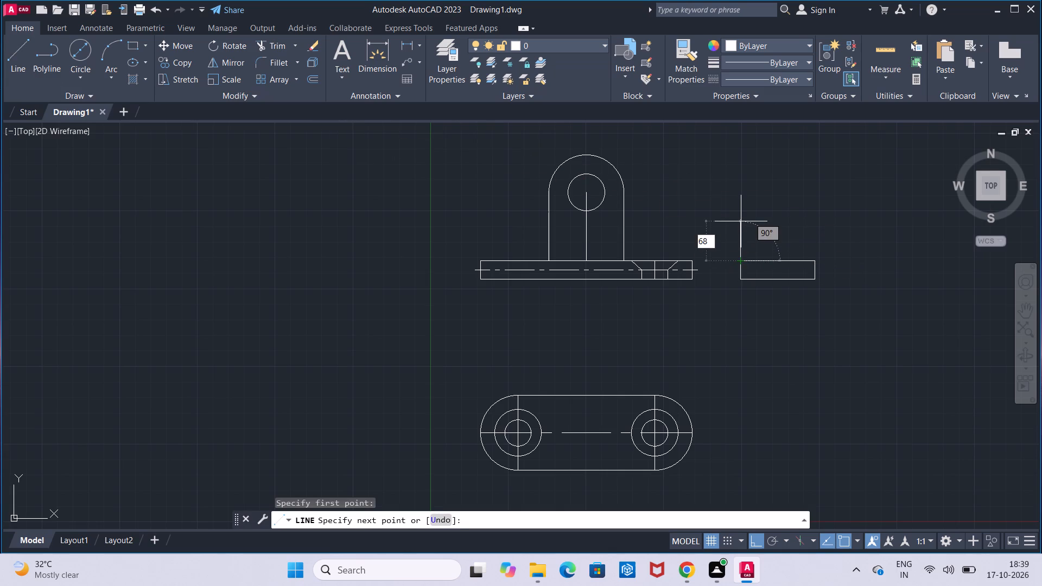
key(Return)
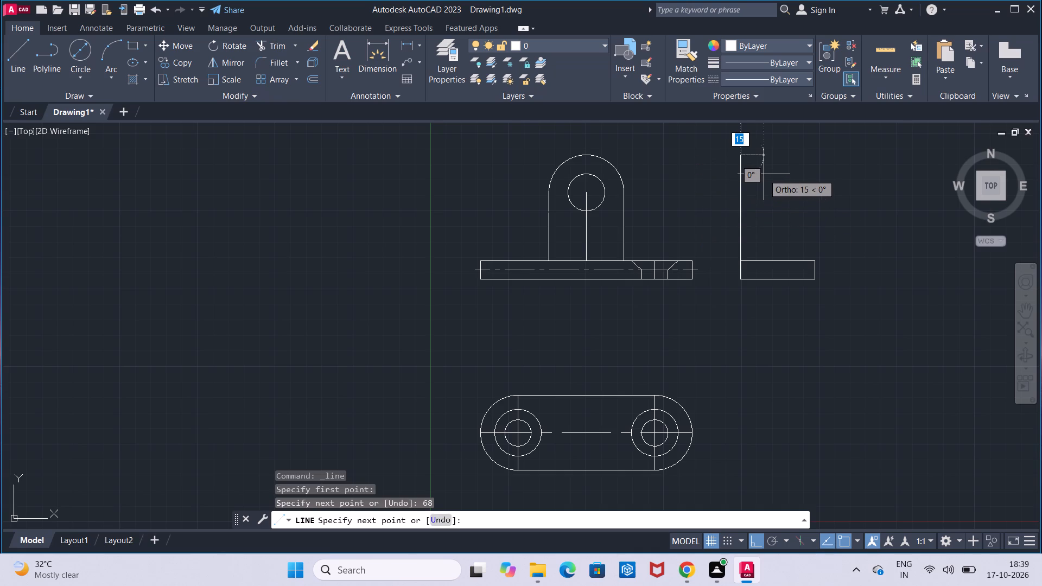
text(20)
key(Return)
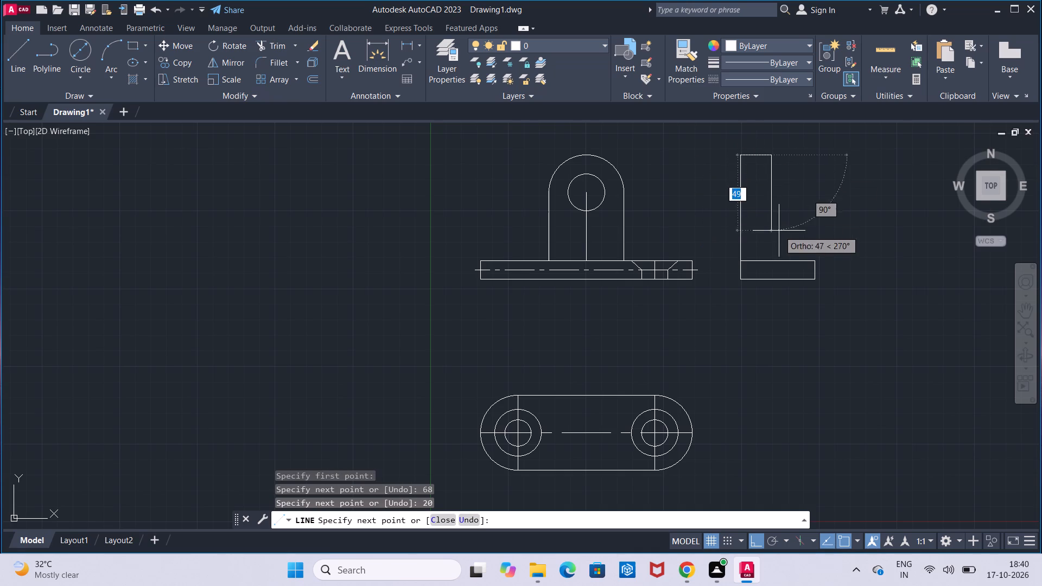
click(773, 260)
key(Escape)
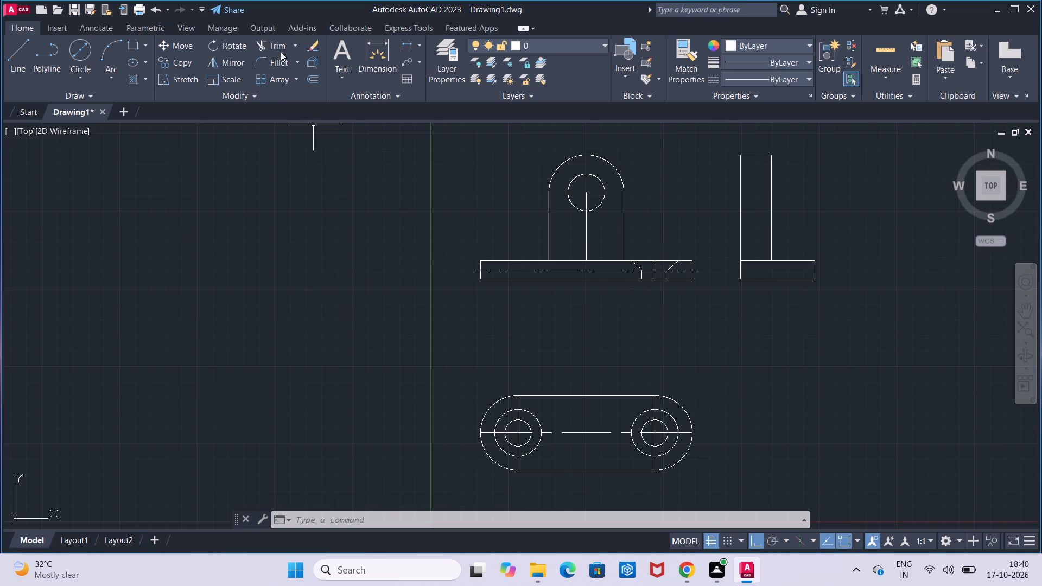
Replace the hole circle in the front view's upright with a 10 mm radius circle centred on the vertical line's top end.
click(310, 41)
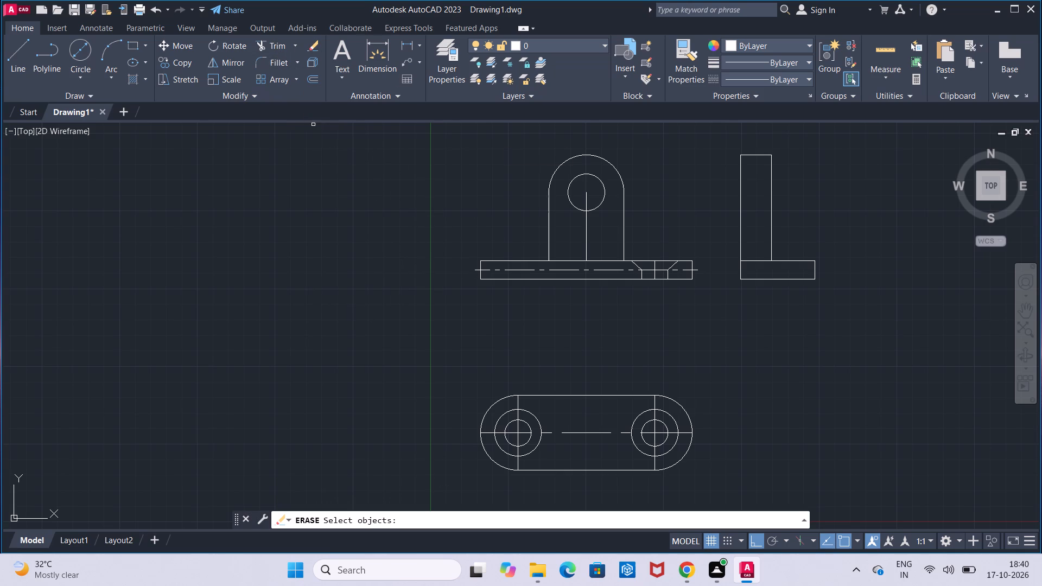
click(571, 200)
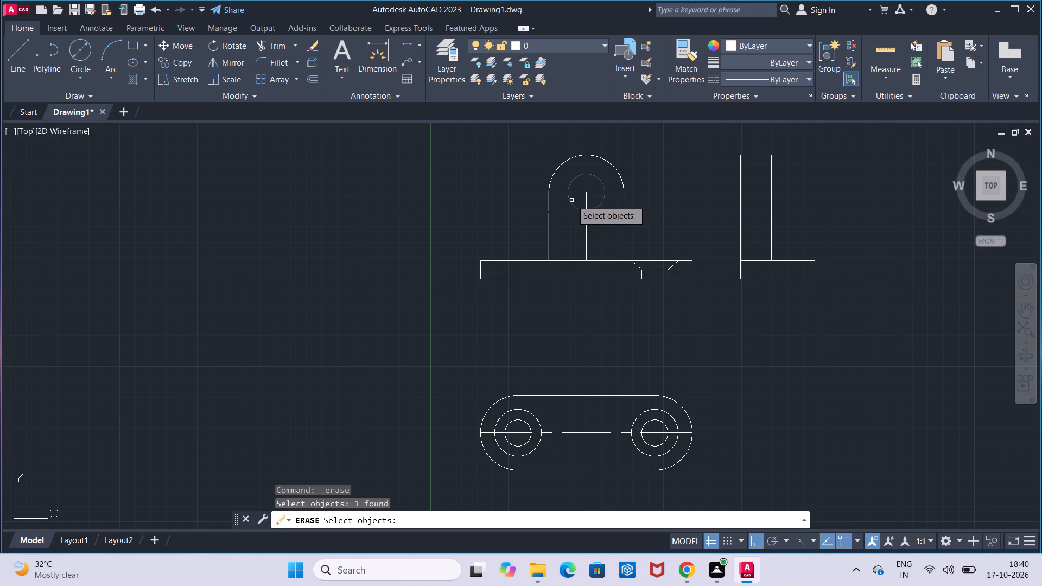
key(Return)
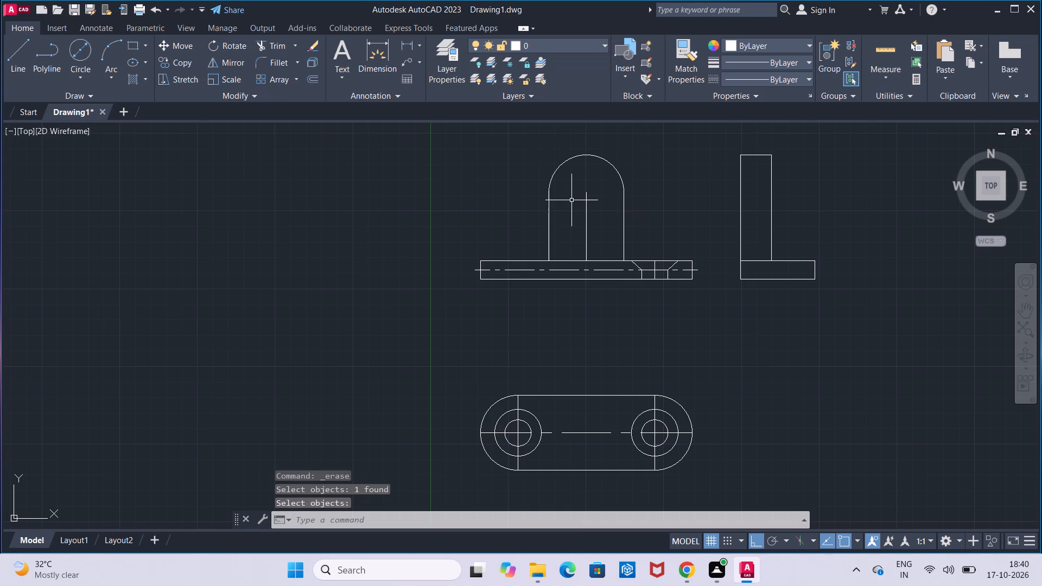
click(91, 75)
click(92, 92)
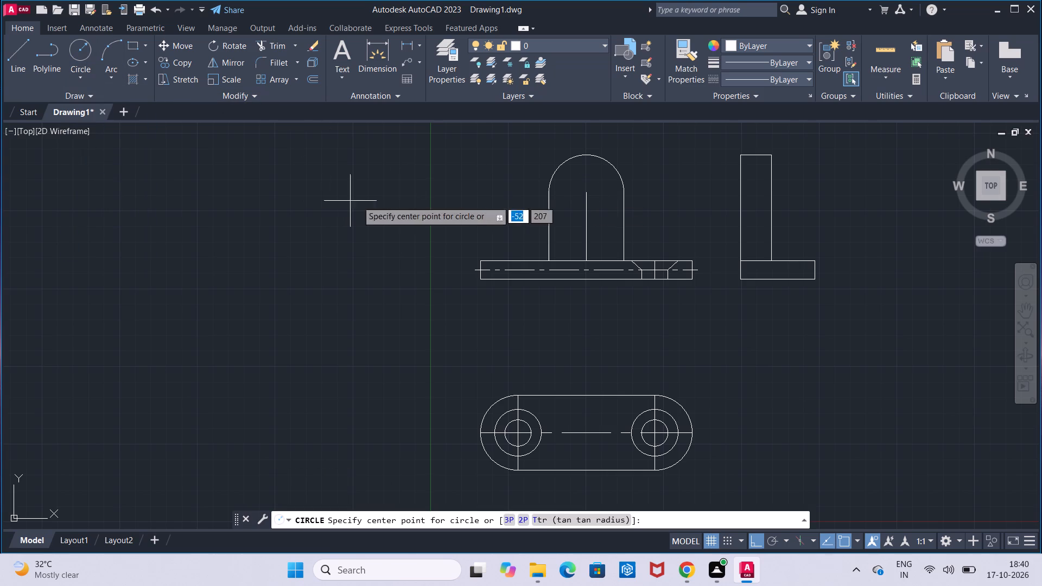
click(586, 195)
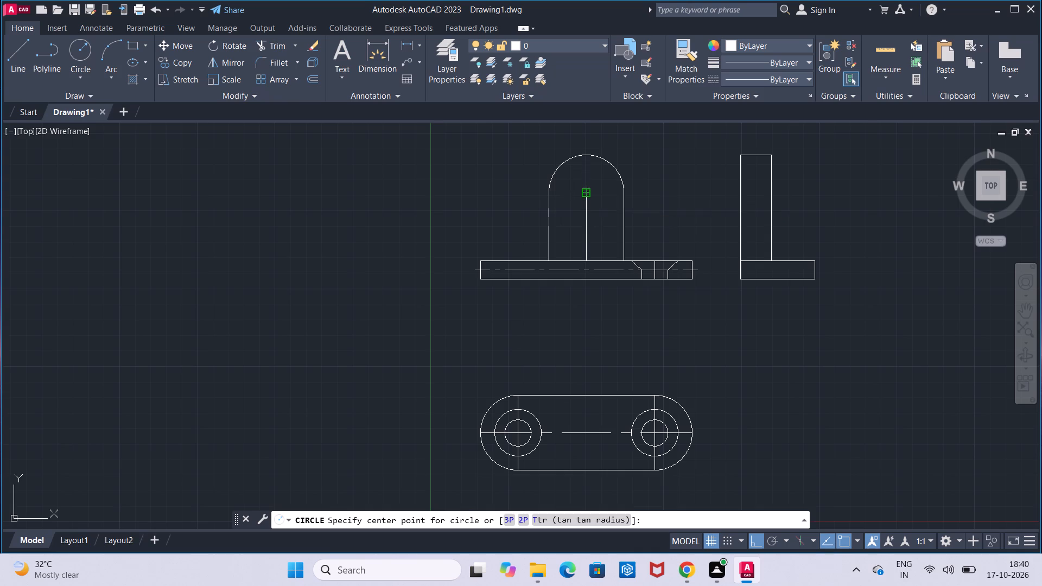
text(10)
key(Return)
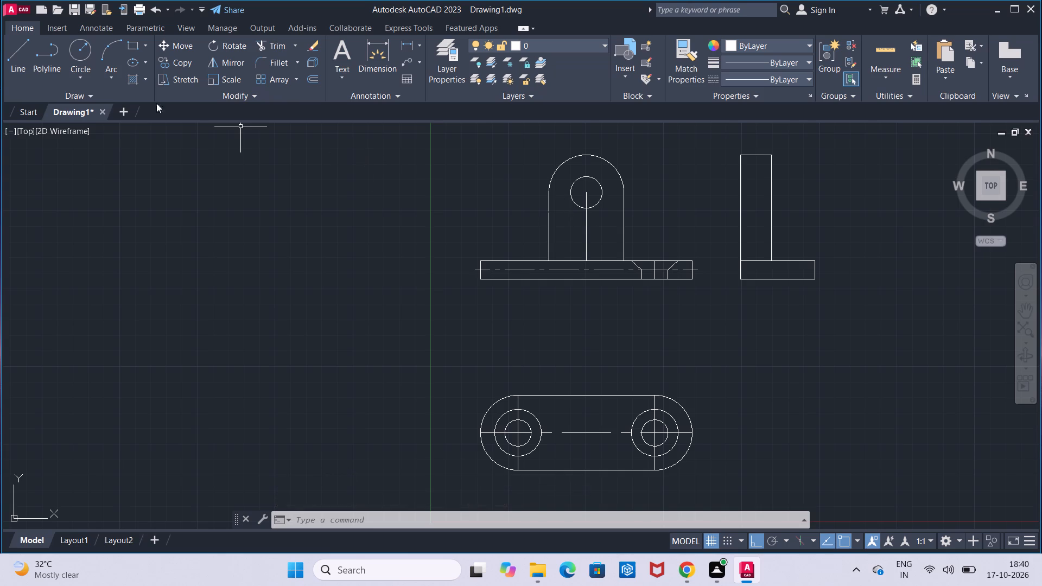
Project the front view hole's bottom and top points horizontally to the far edge of the side view's upright.
click(19, 72)
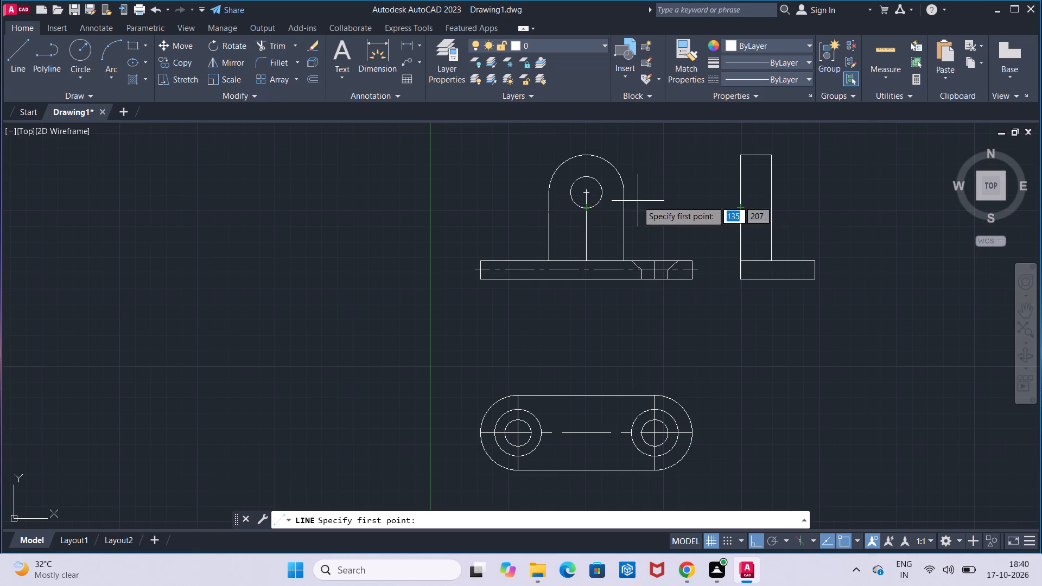
click(590, 205)
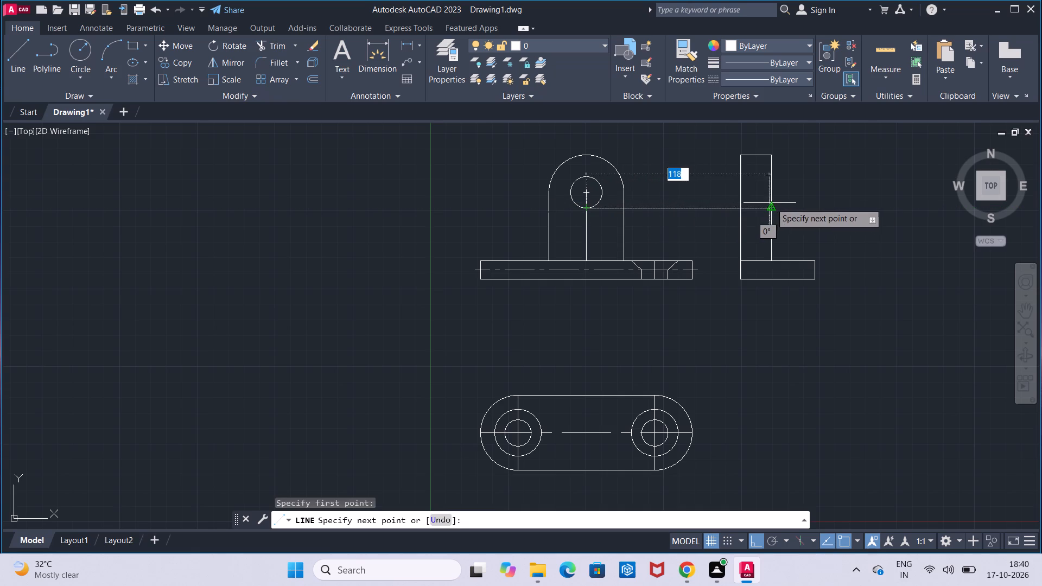
click(772, 203)
key(Escape)
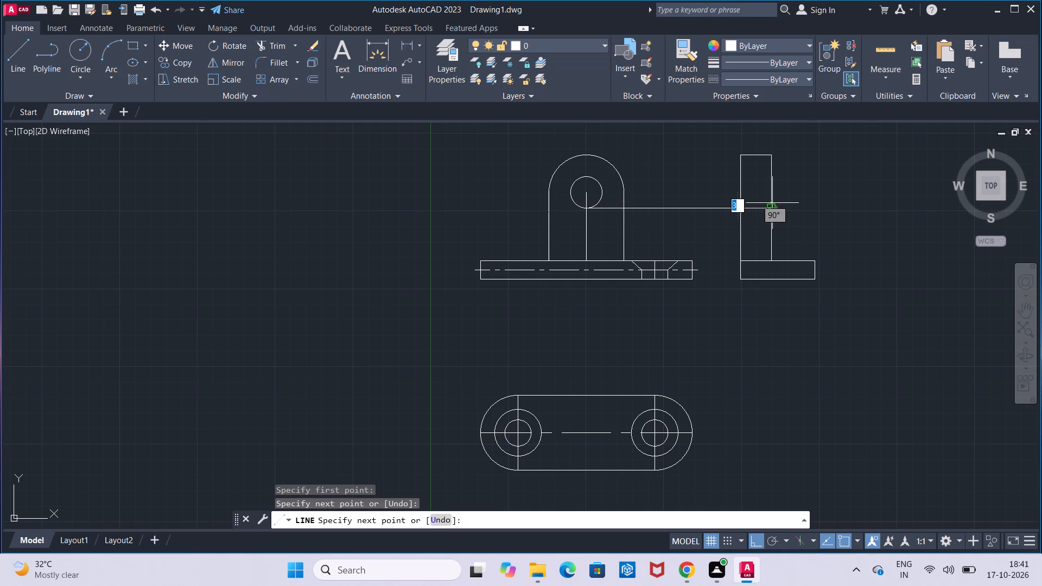
click(22, 66)
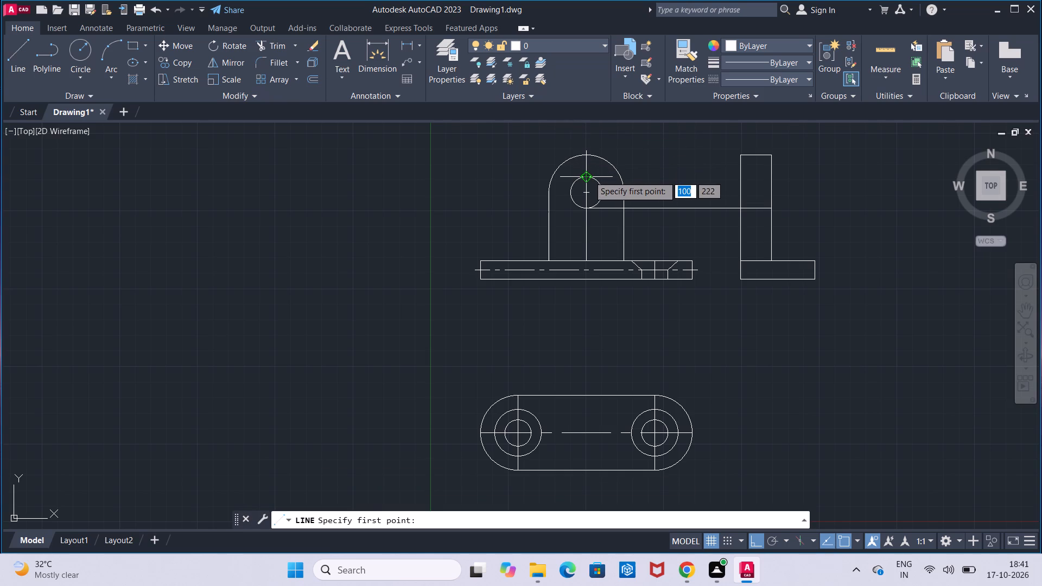
click(589, 176)
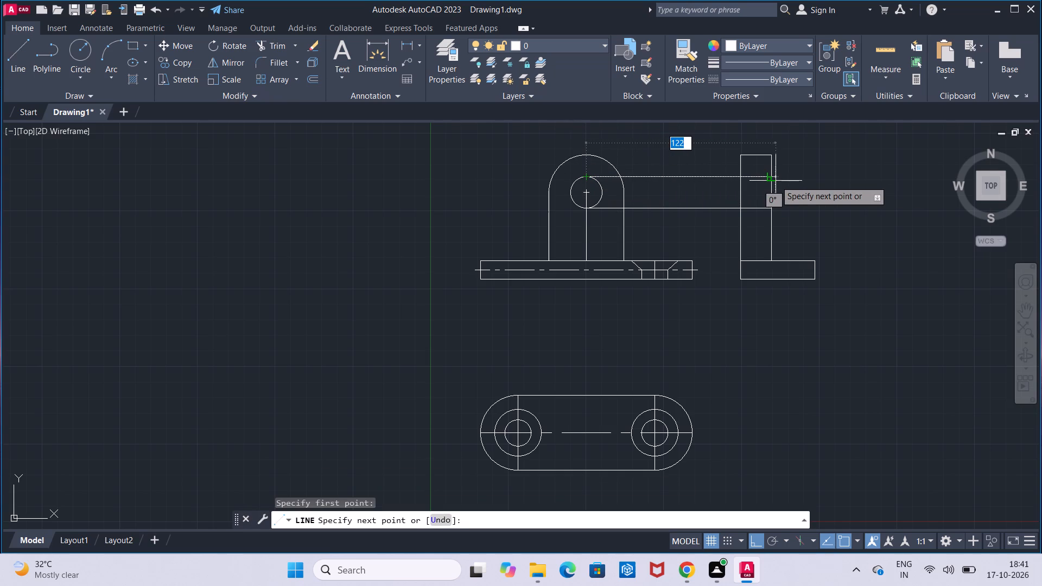
click(773, 183)
key(Escape)
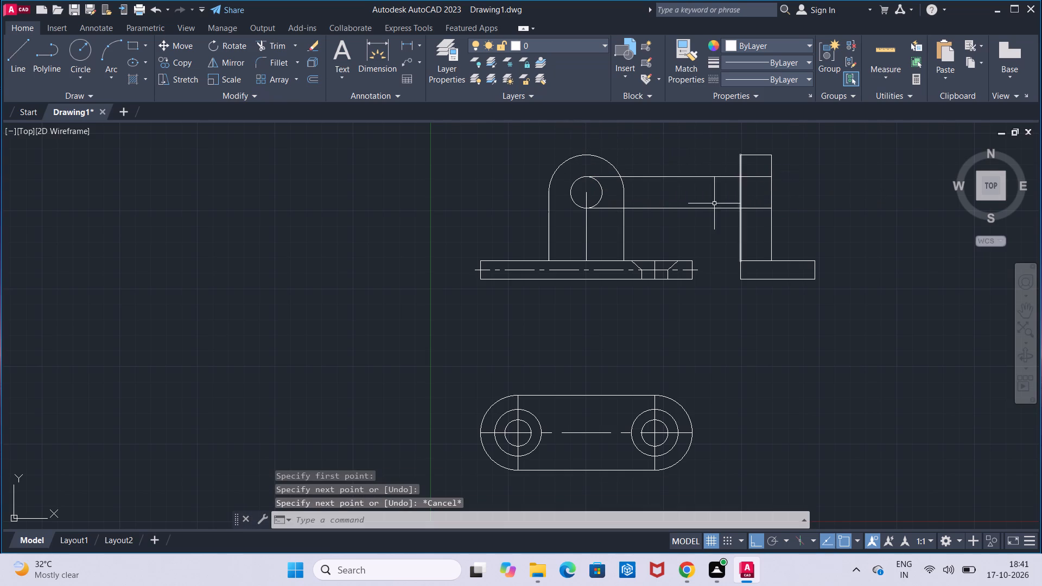
Trim away the hole's projection lines between the front view's circle and the side view's upright.
click(271, 43)
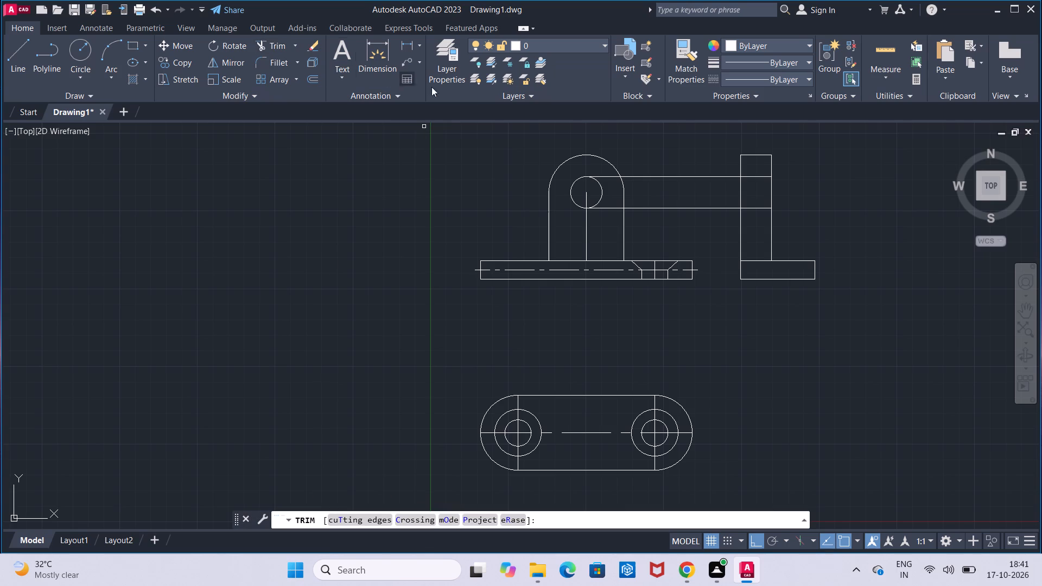
click(605, 176)
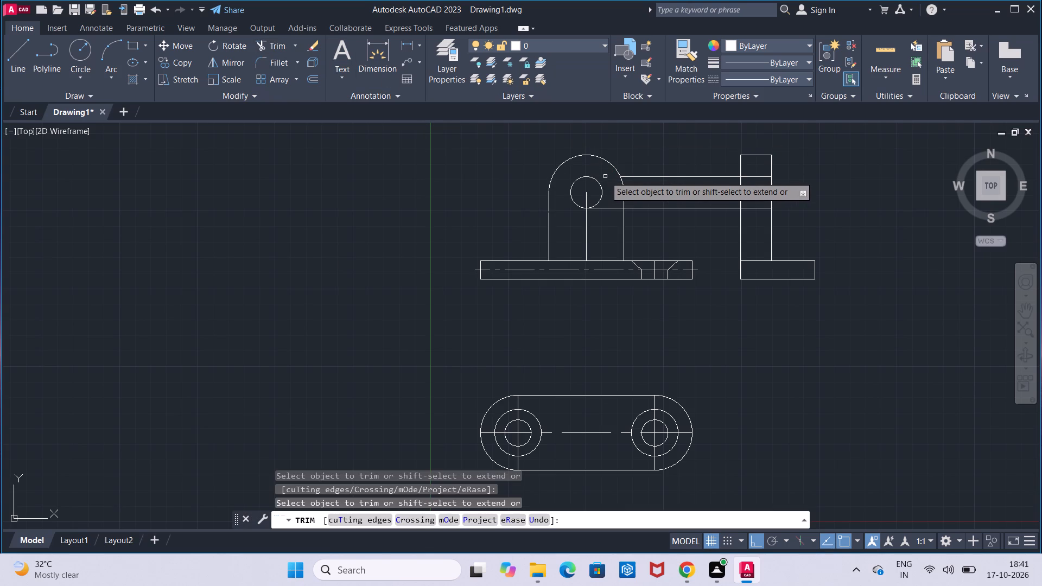
click(613, 208)
drag(649, 203, 655, 220)
drag(655, 205, 655, 167)
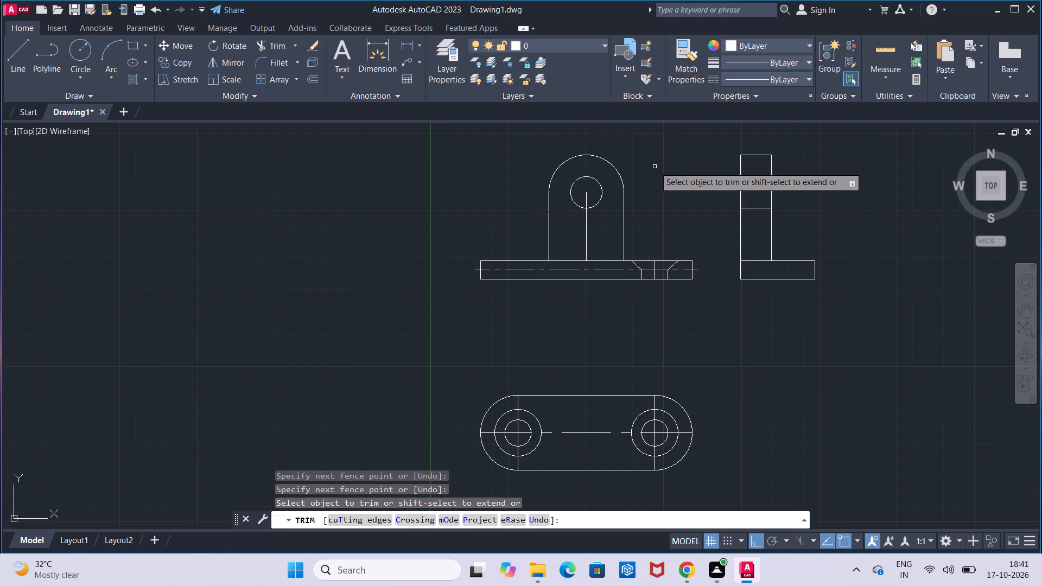
key(Escape)
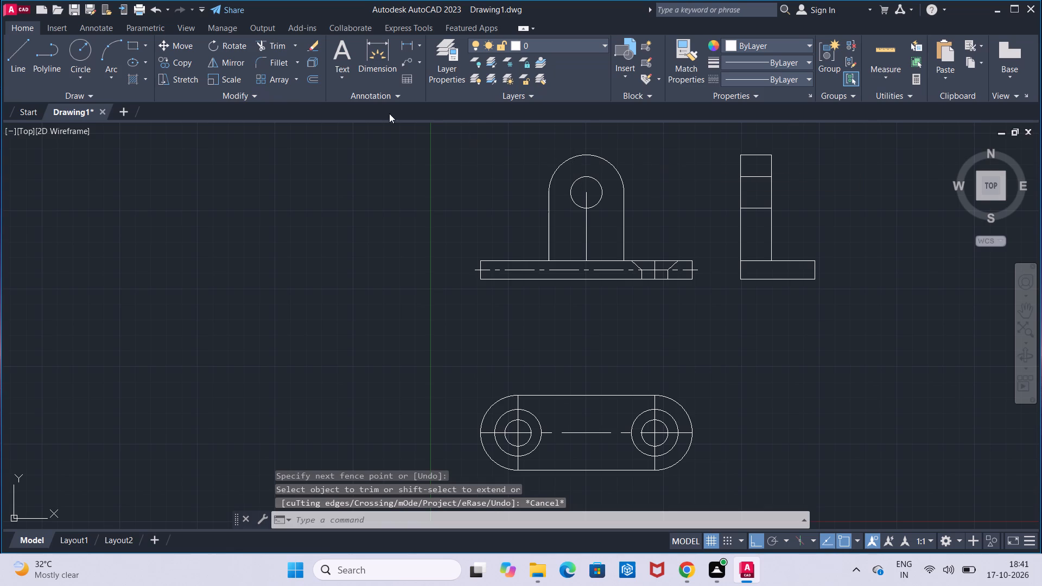
Hatch the side view's upright above the hole and the front view base's outer end beside the countersunk hole with ANSI31.
click(129, 76)
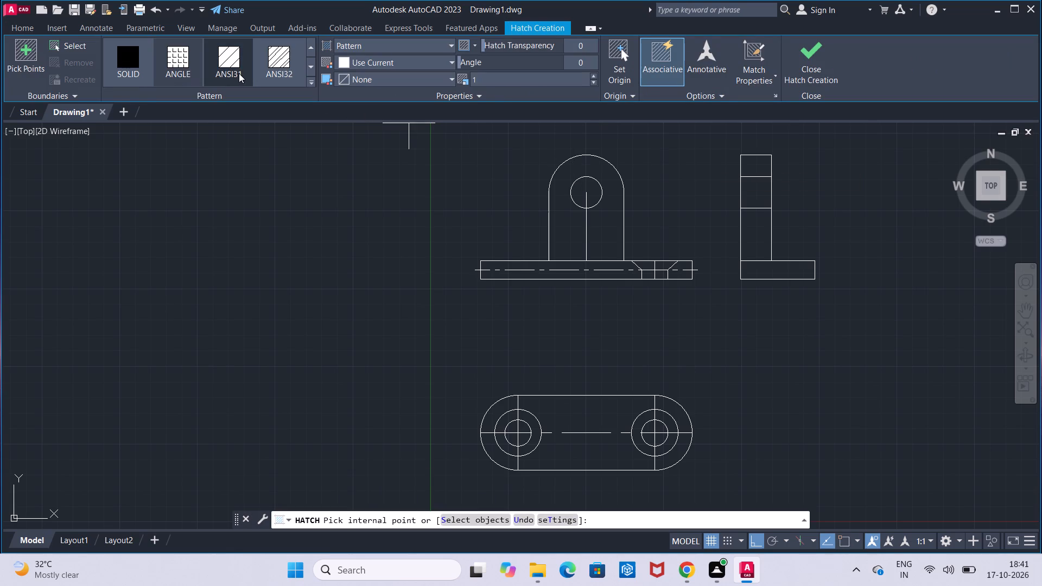
click(239, 66)
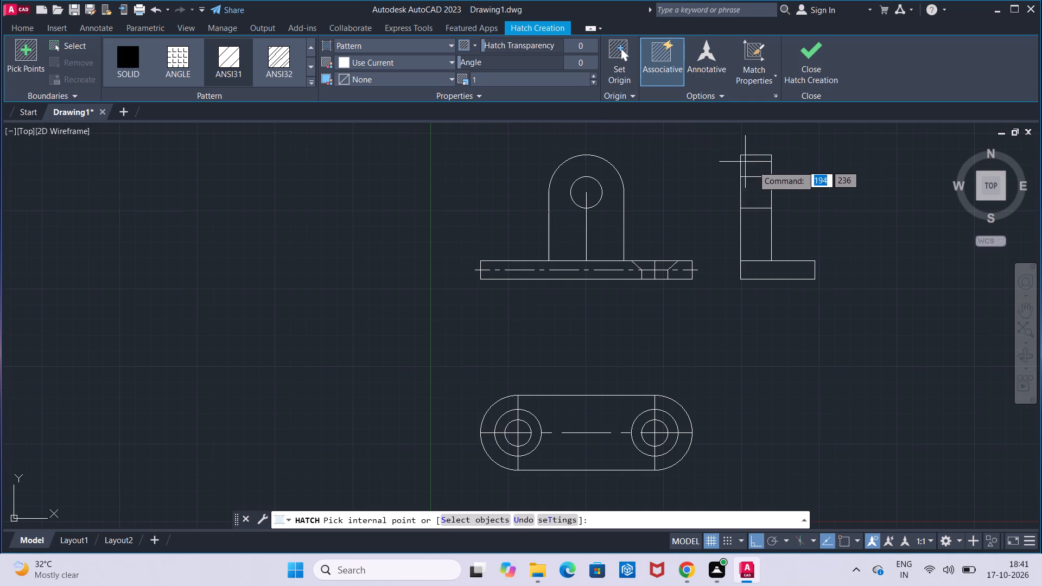
click(753, 167)
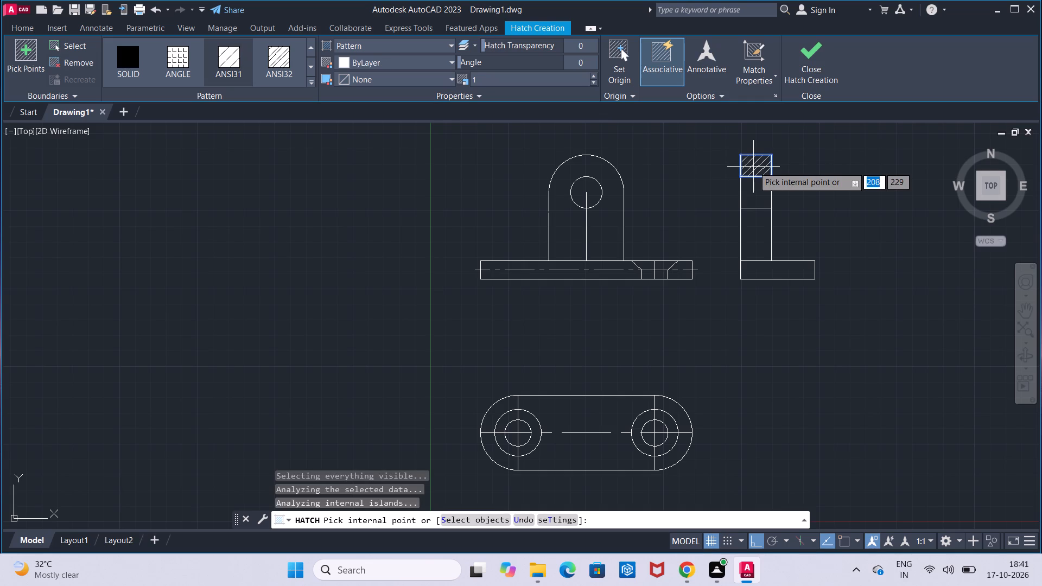
click(681, 265)
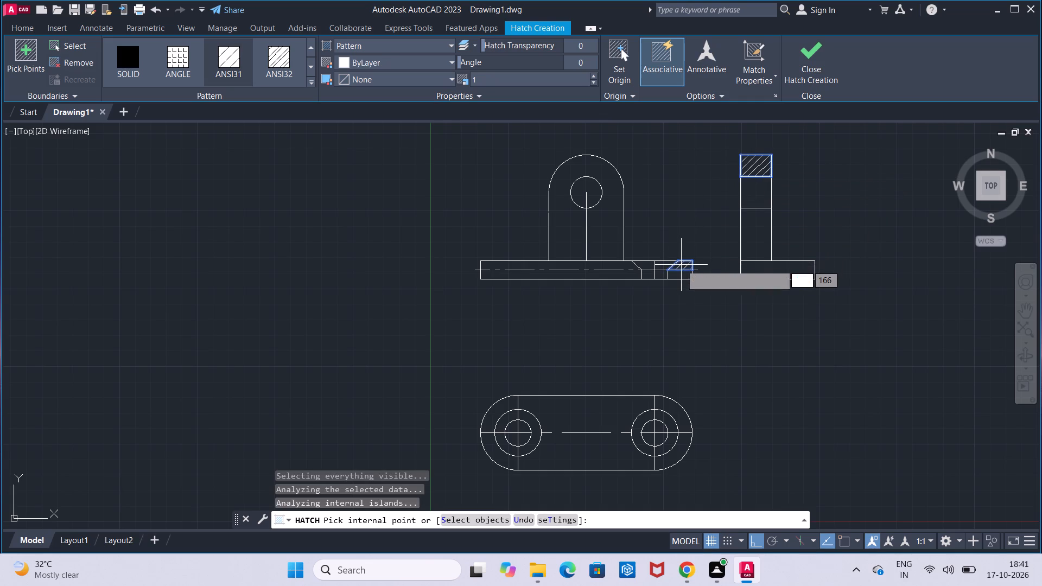
click(681, 272)
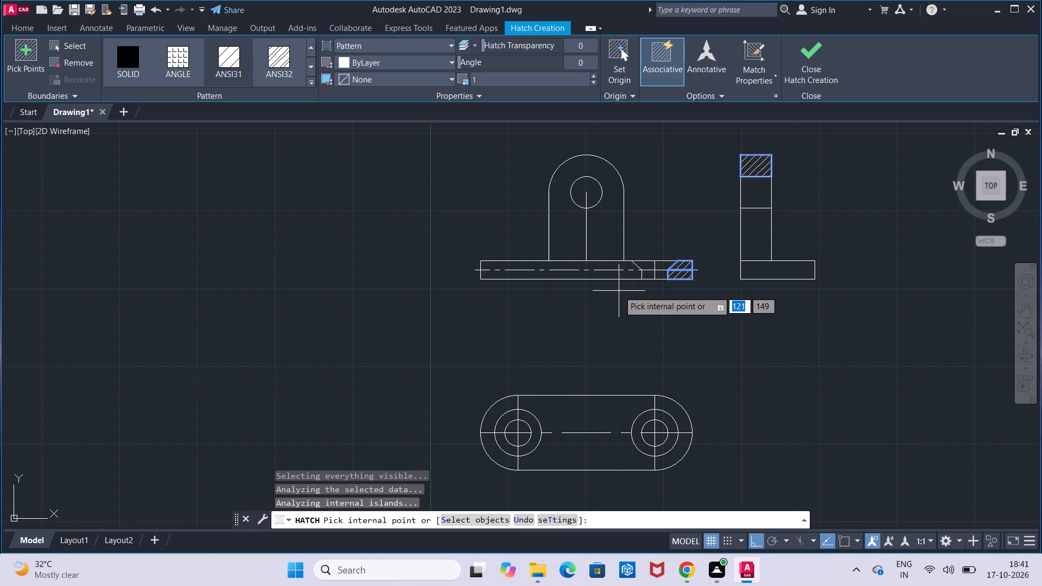
click(817, 82)
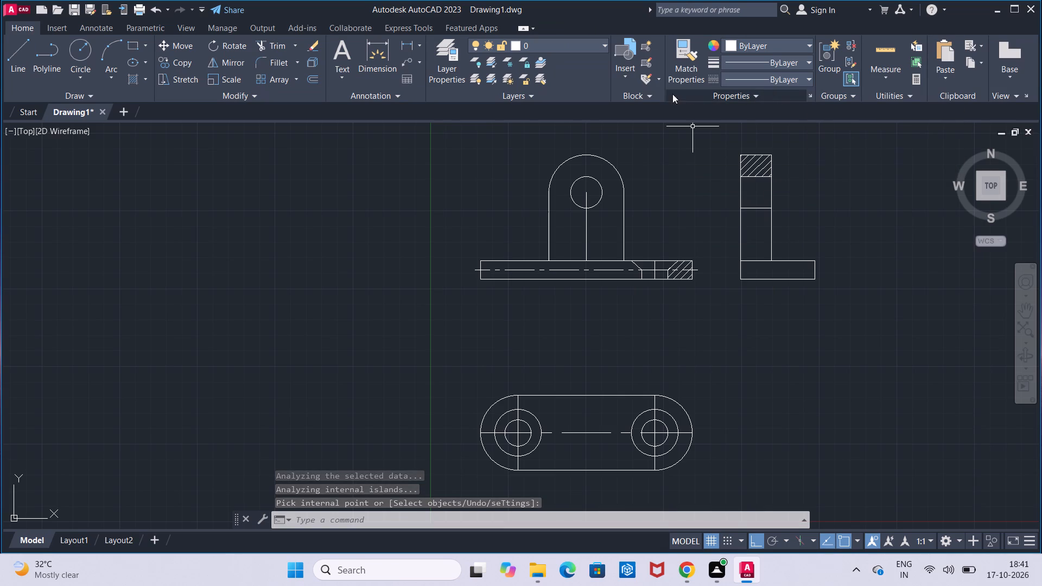
Draw the upright's outline in the top view, 48 mm wide and about 19 mm deep from the upper edge, aligned with the front view's upright.
click(30, 77)
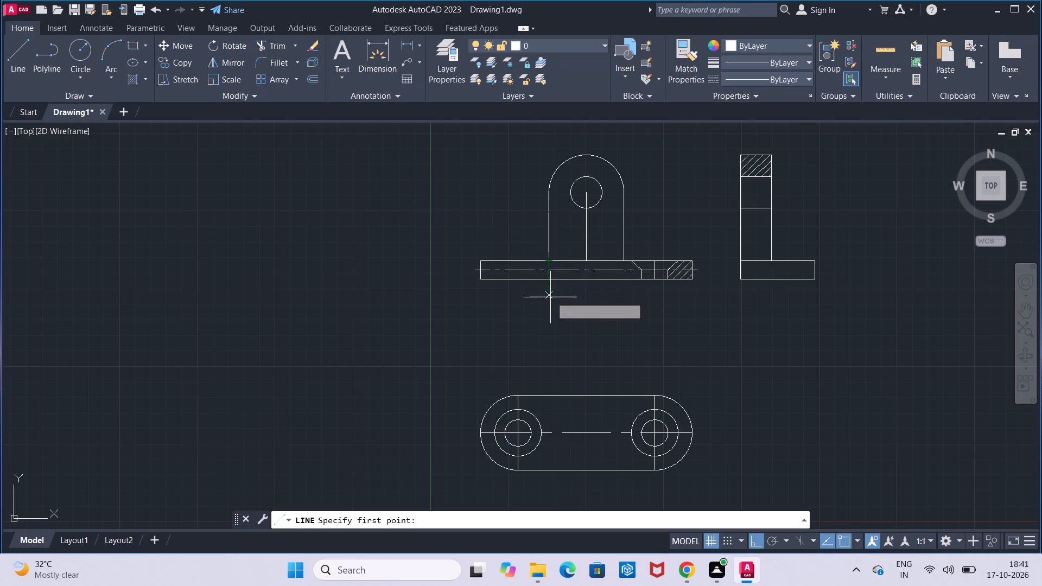
click(550, 395)
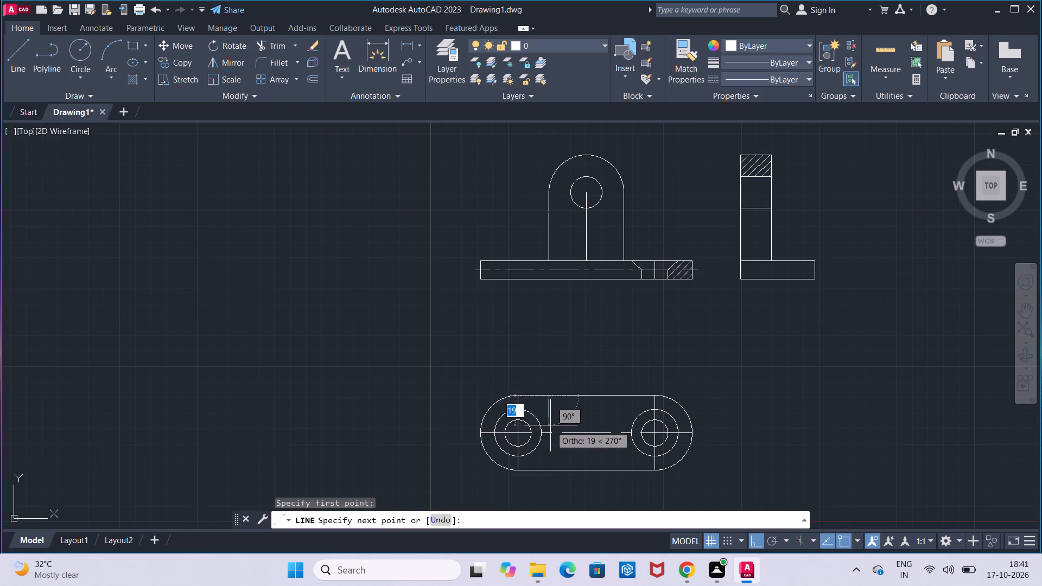
click(550, 425)
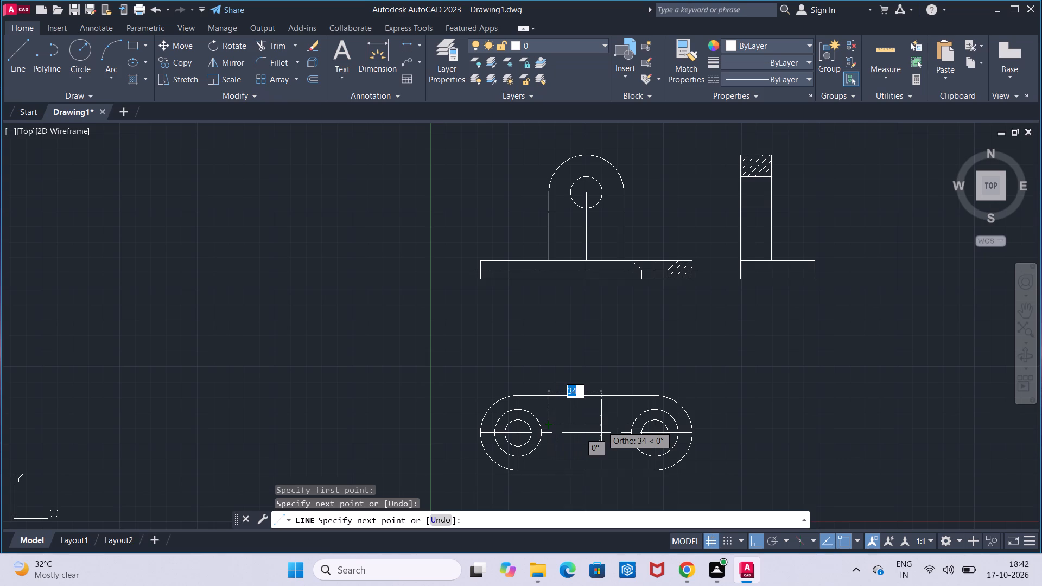
text(48)
key(Return)
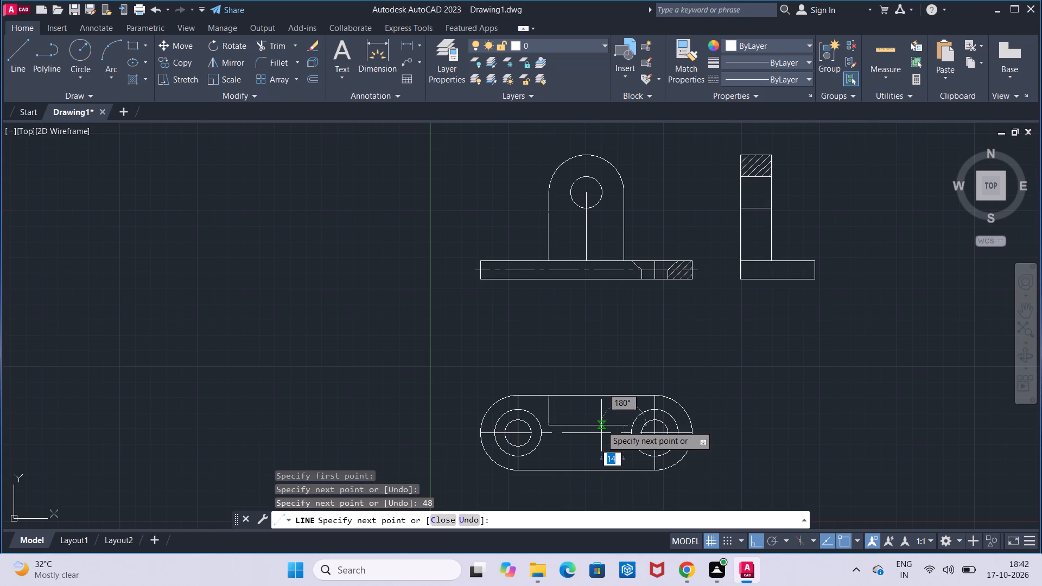
click(626, 398)
key(Escape)
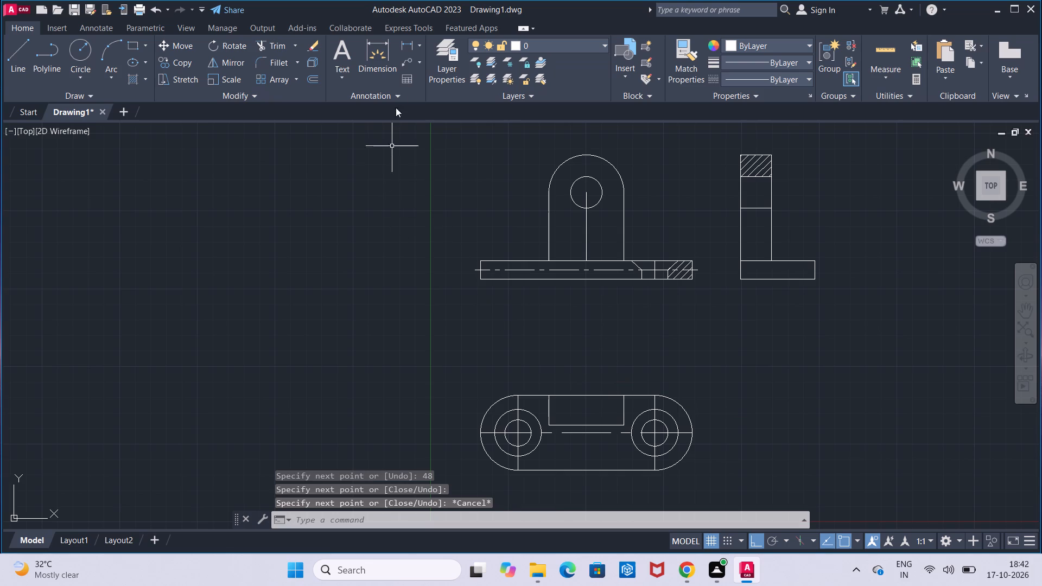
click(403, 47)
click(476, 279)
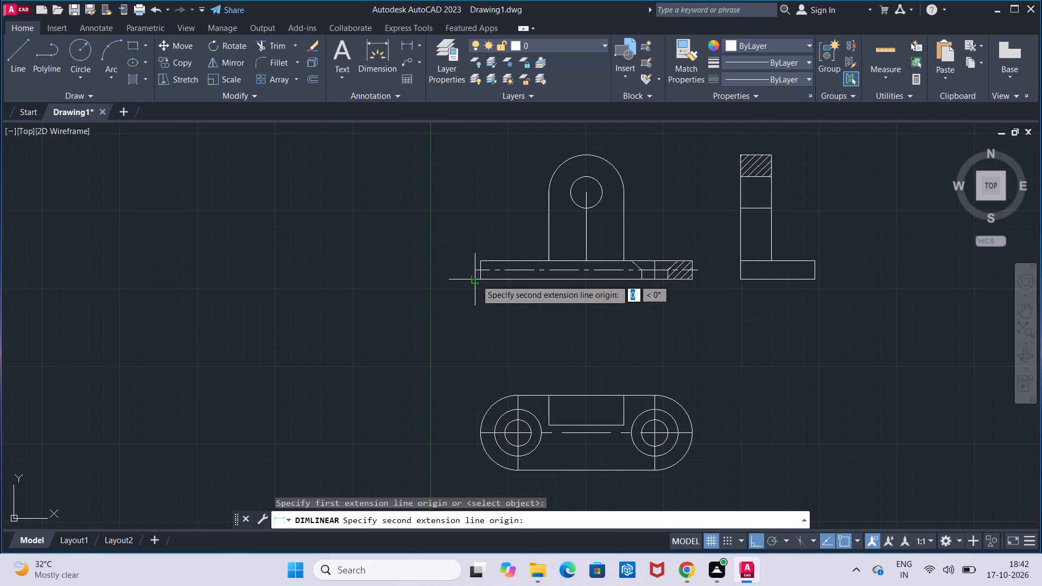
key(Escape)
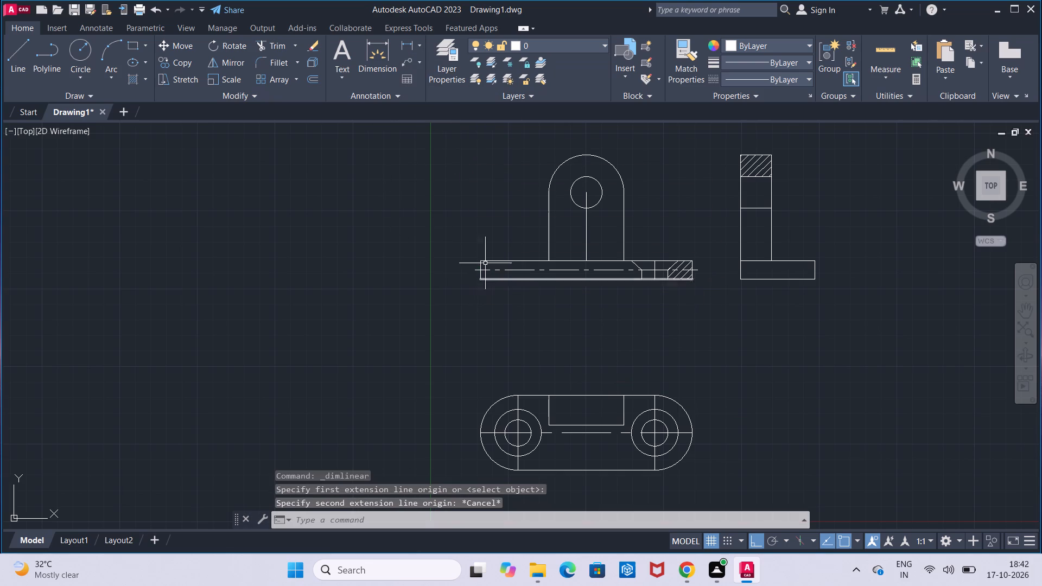
Add a linear dimension for the base's full length below the front view.
click(411, 45)
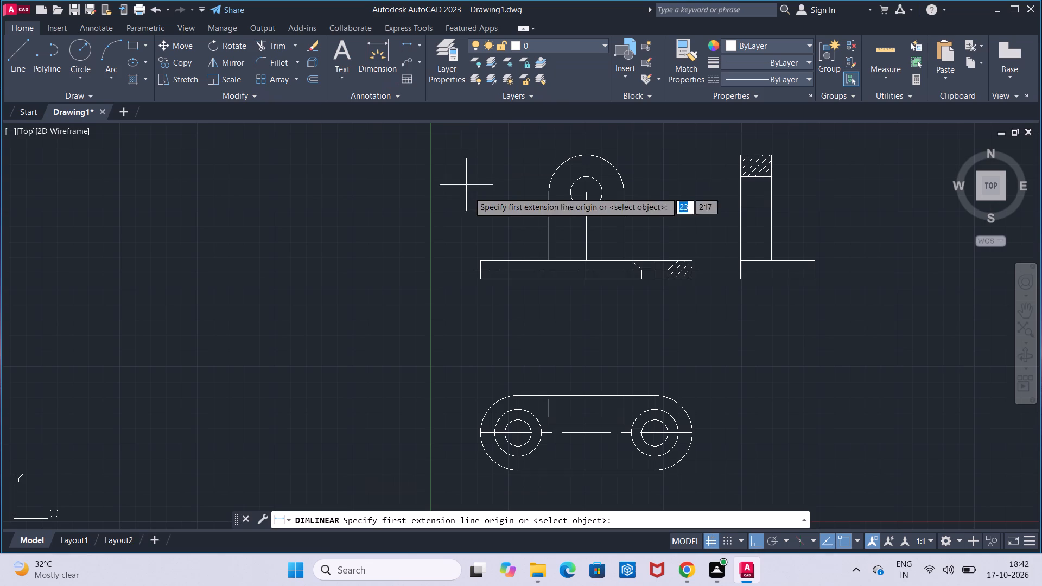
click(482, 283)
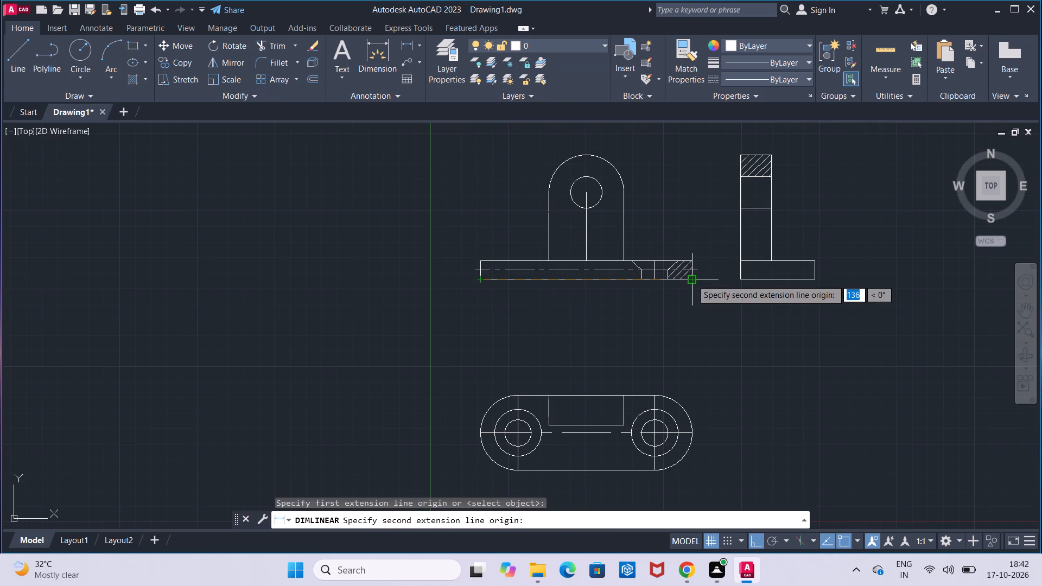
click(692, 279)
click(698, 314)
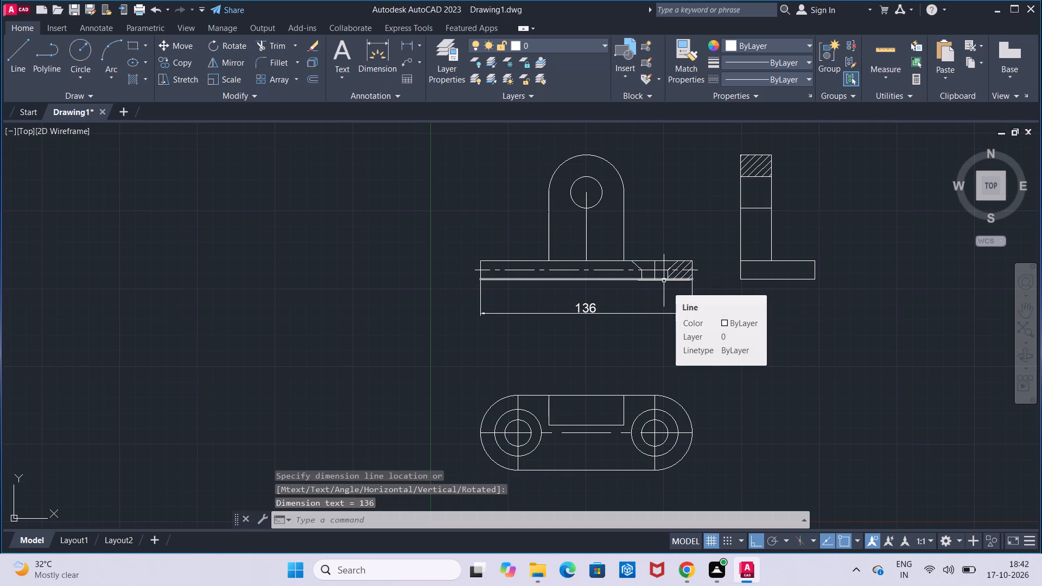
Add a radius dimension to the arch at the top of the front view's upright.
click(420, 37)
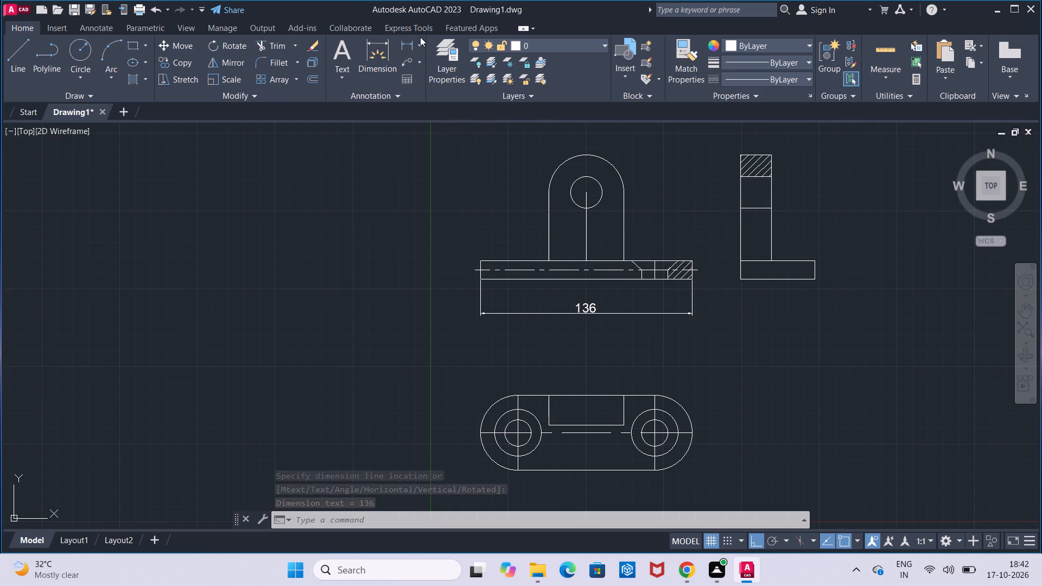
click(418, 37)
click(411, 43)
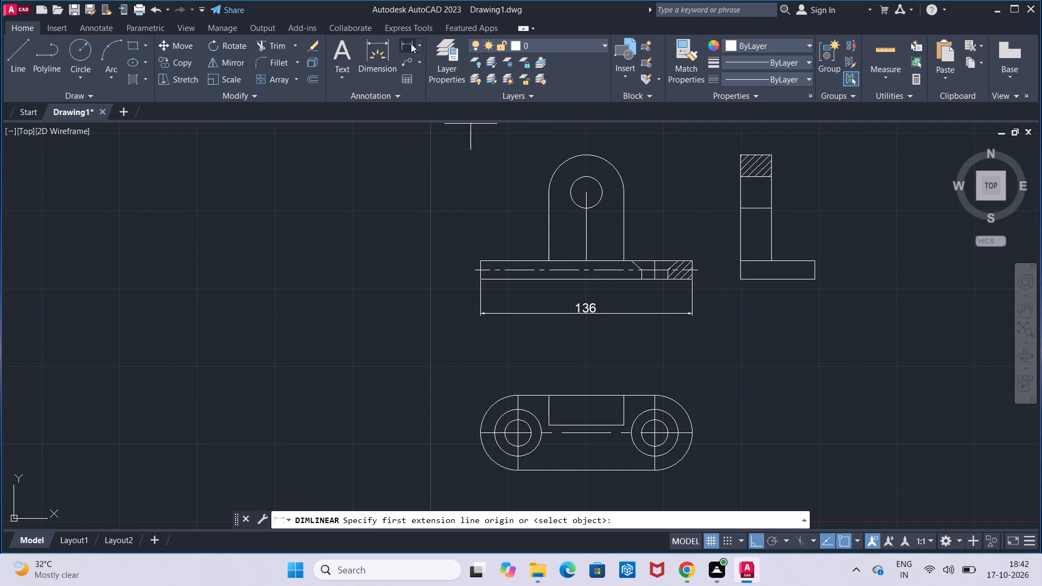
click(416, 42)
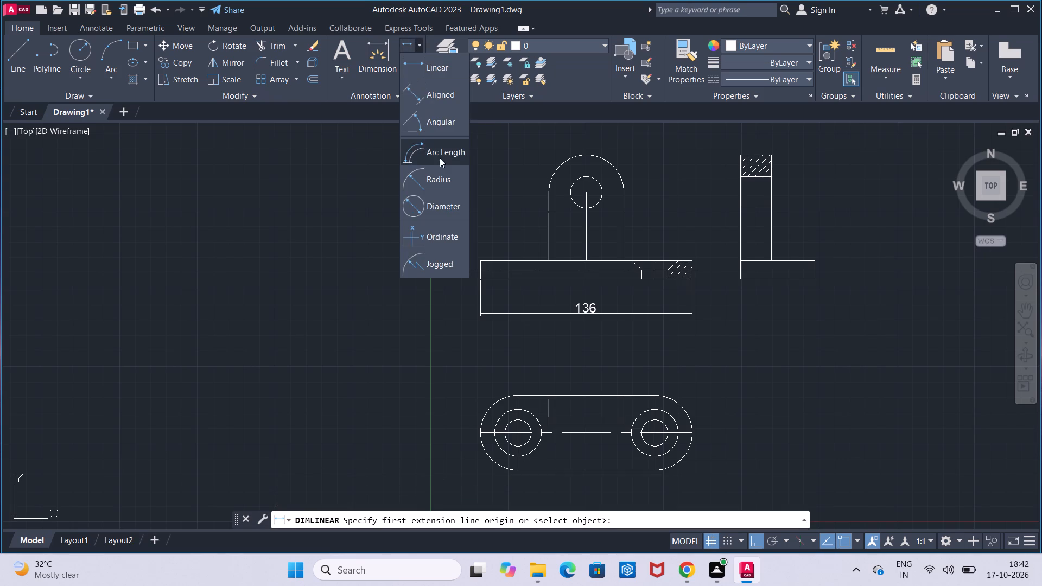
click(446, 179)
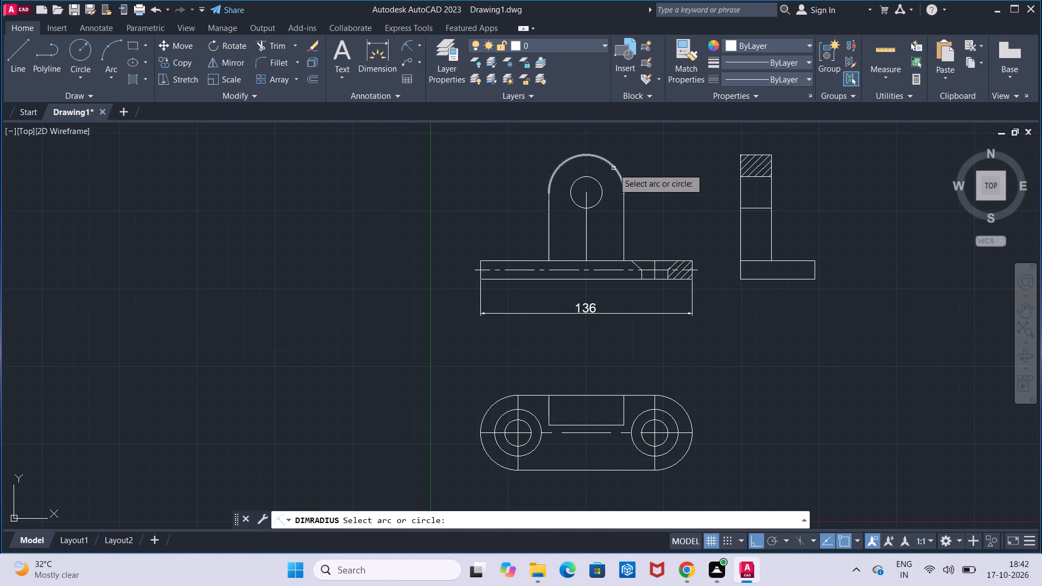
click(613, 168)
click(624, 159)
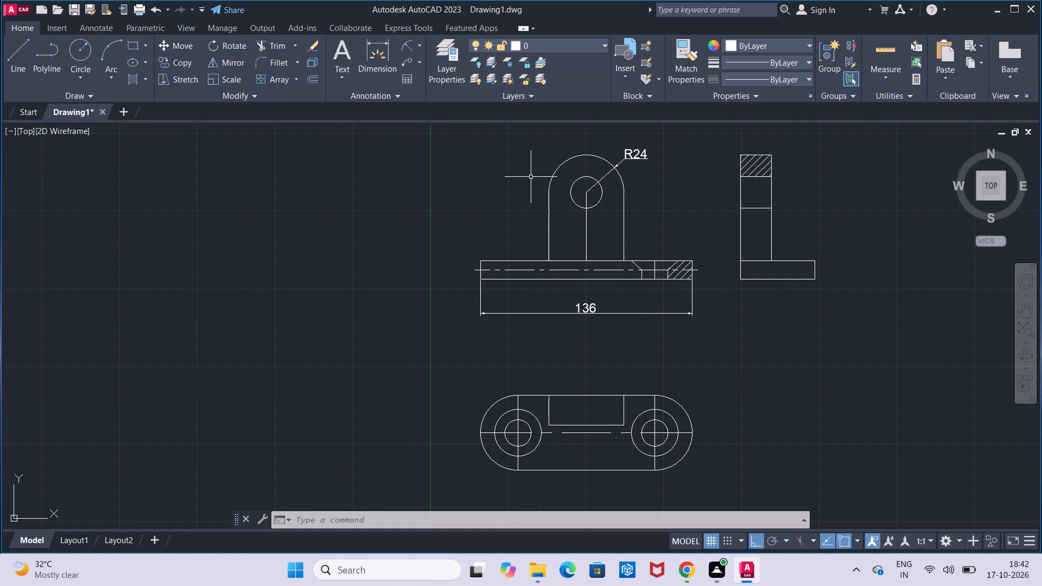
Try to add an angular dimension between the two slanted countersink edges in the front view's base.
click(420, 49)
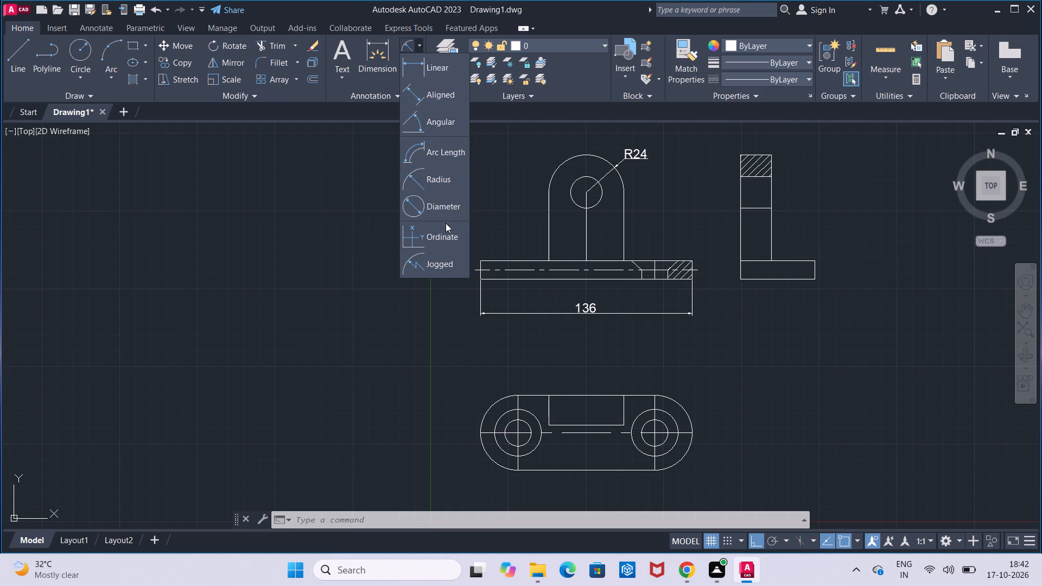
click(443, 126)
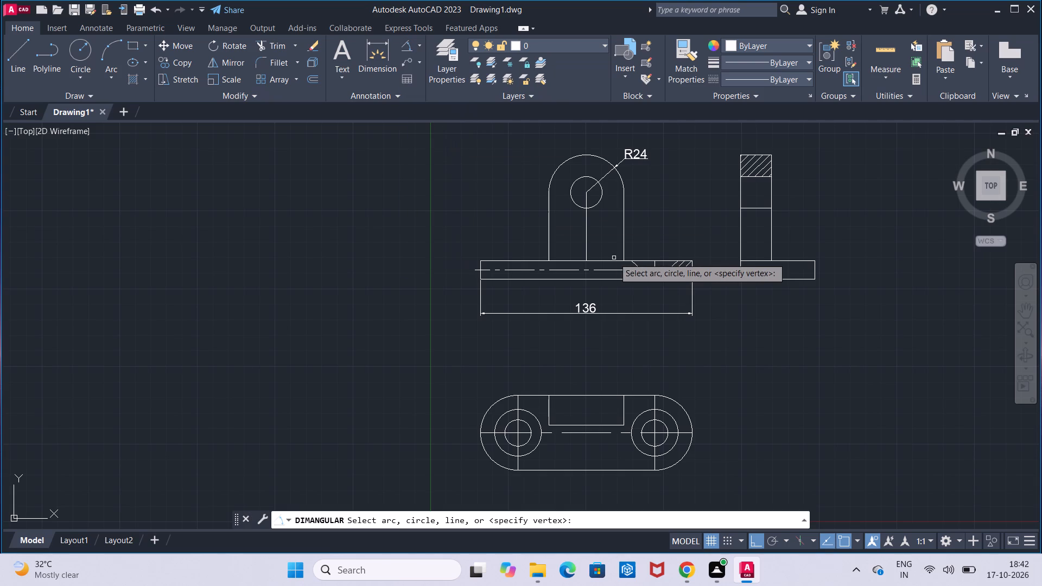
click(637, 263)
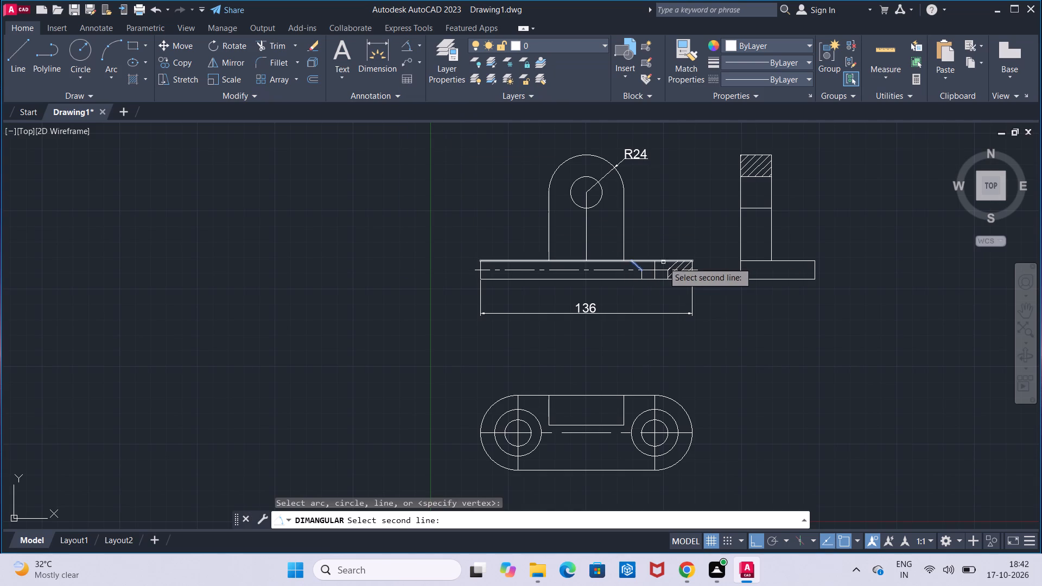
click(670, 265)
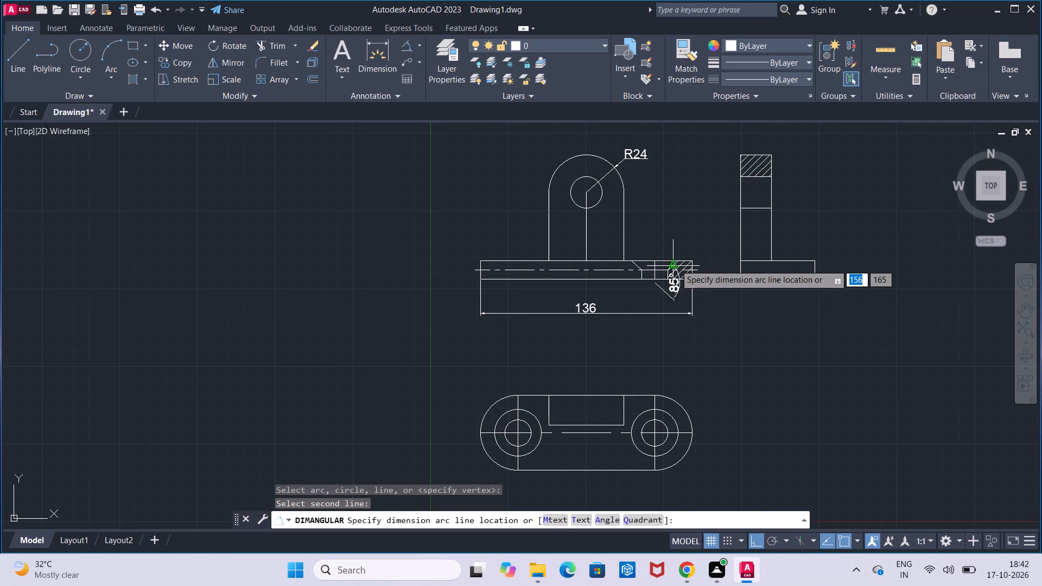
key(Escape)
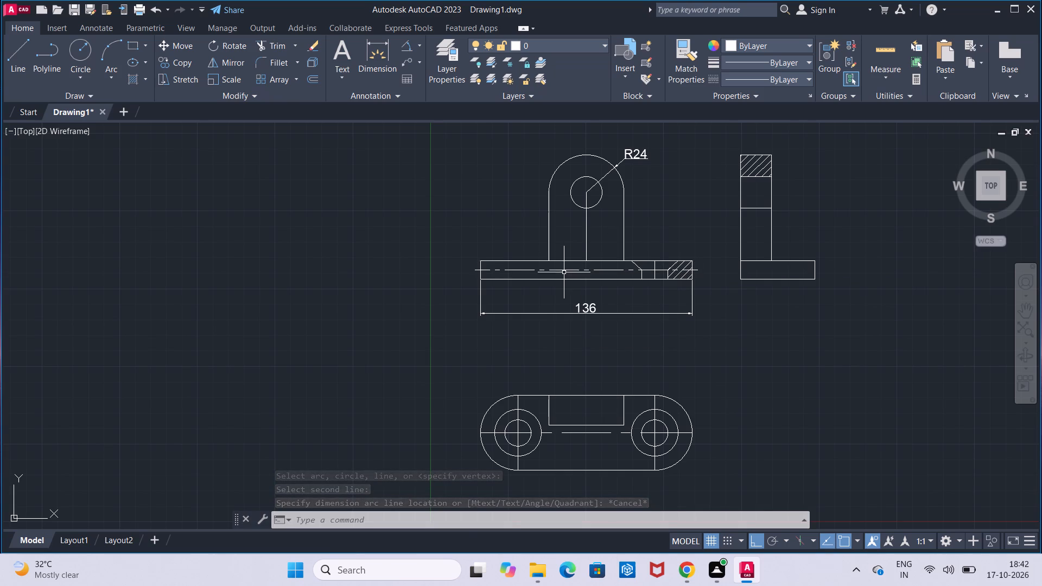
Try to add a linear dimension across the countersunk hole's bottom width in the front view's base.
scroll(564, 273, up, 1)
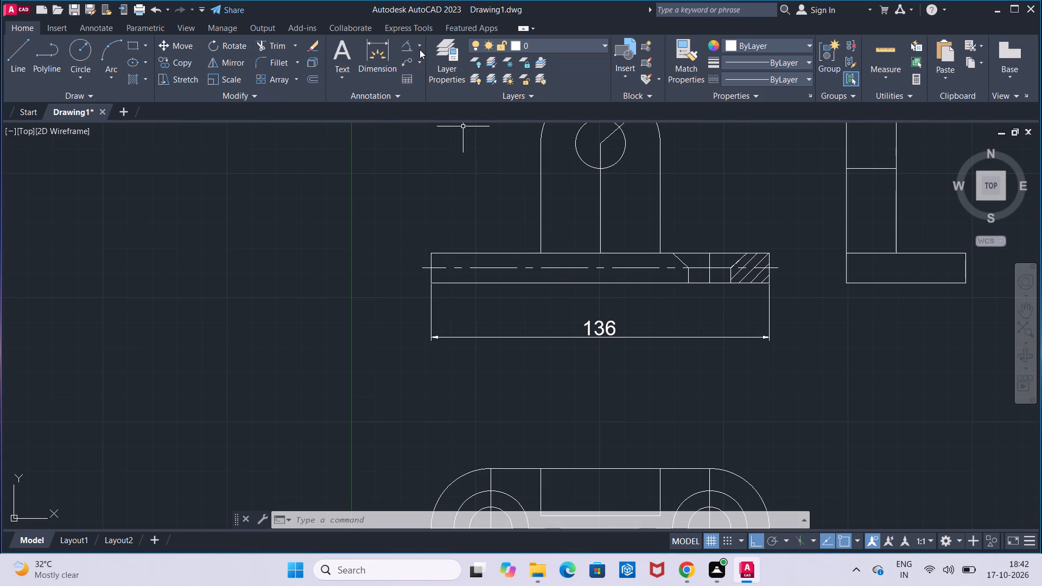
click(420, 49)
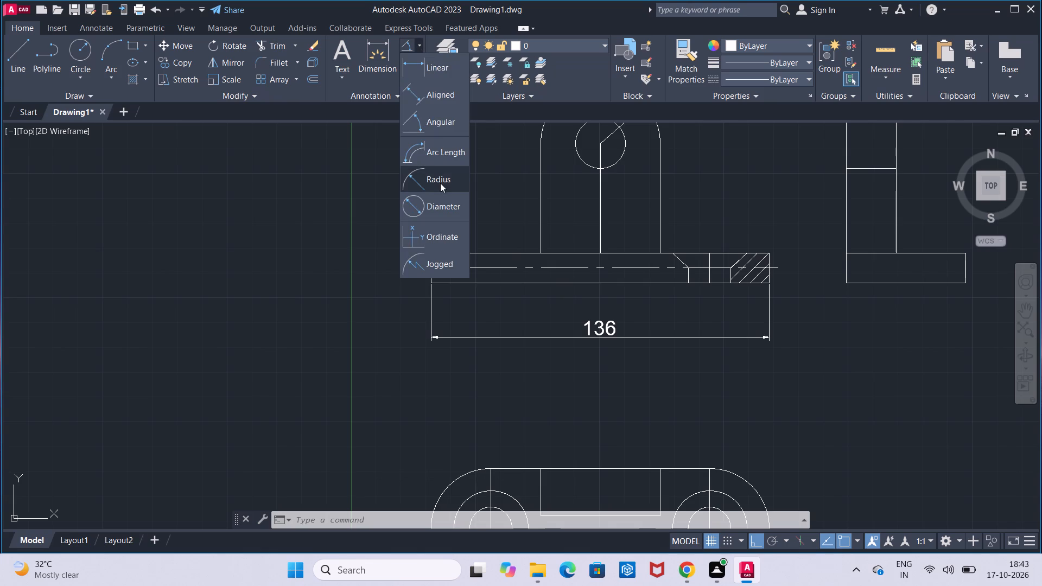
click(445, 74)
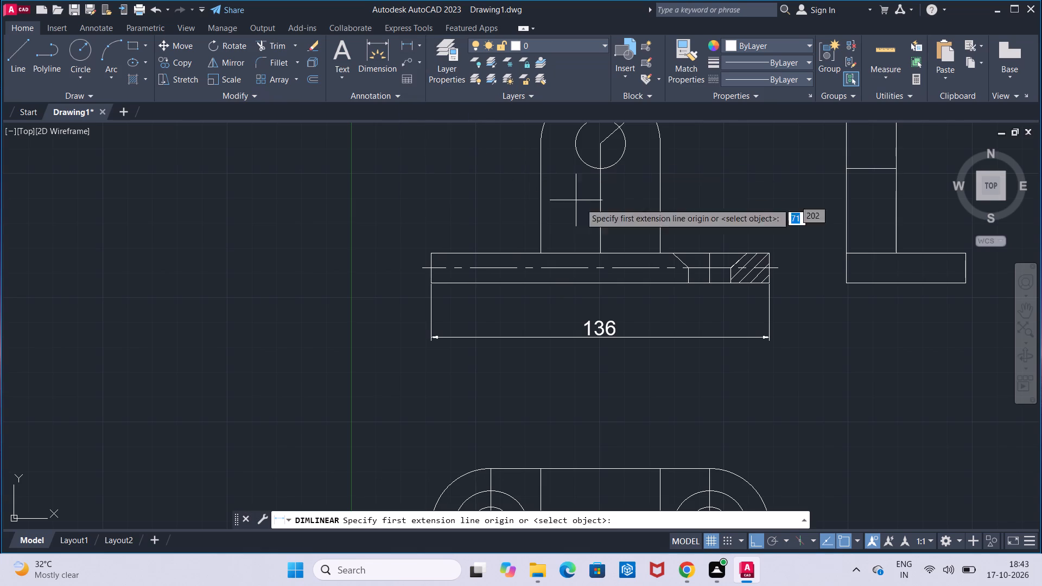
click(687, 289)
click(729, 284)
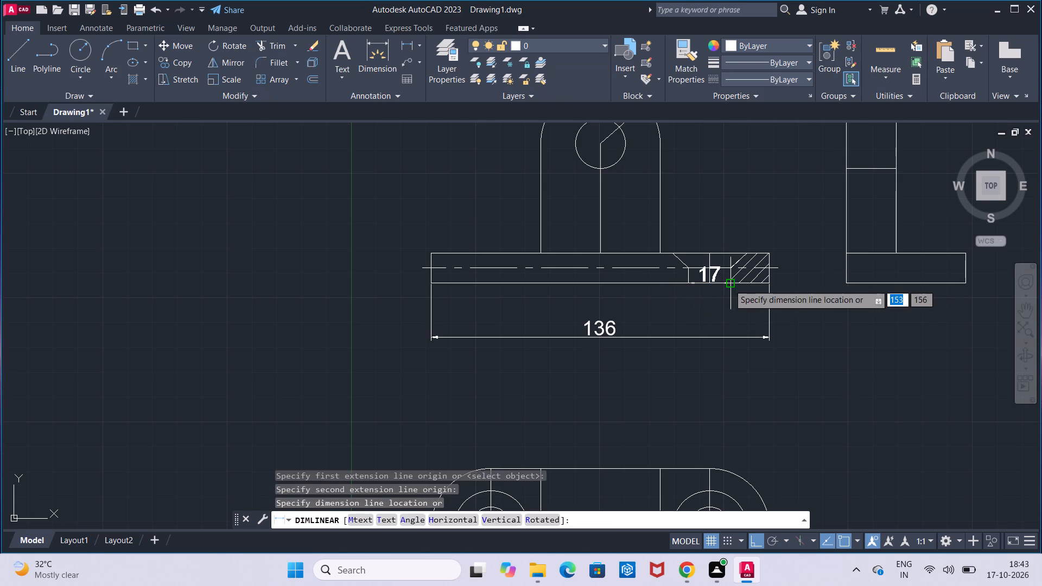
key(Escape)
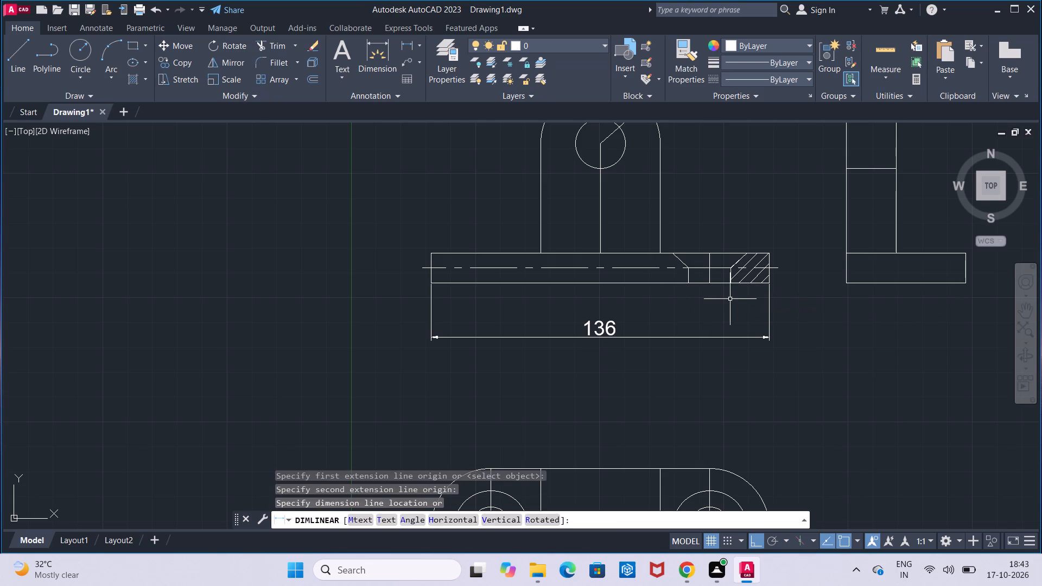
Add a linear dimension for the base's full width below the side view.
scroll(529, 266, down, 2)
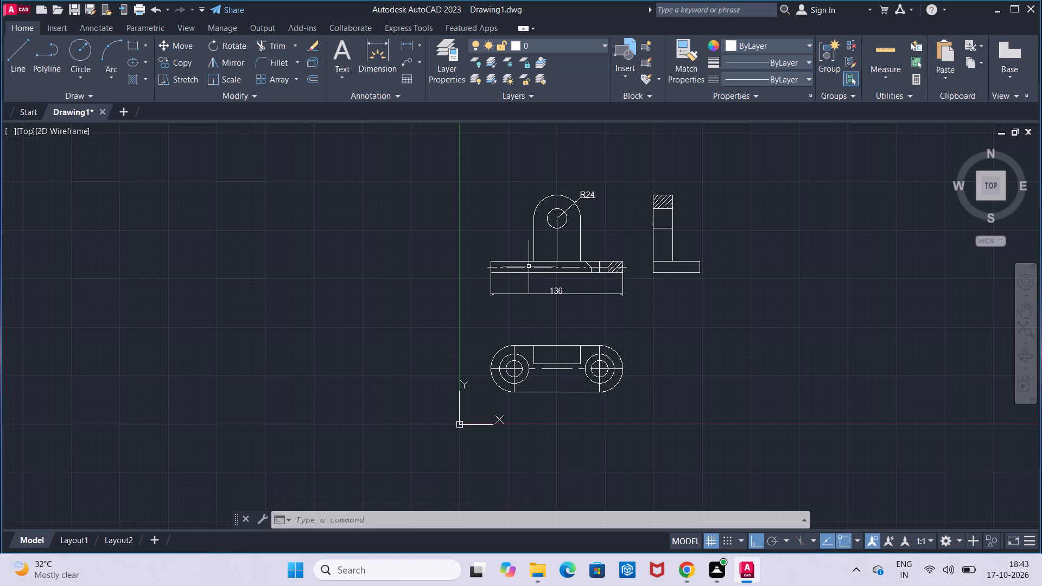
click(402, 47)
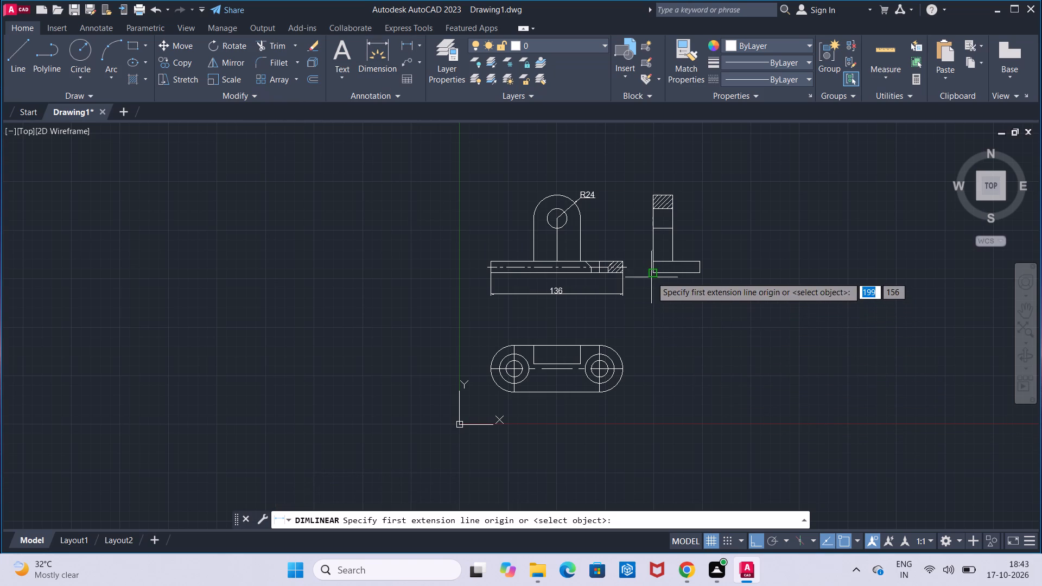
click(651, 277)
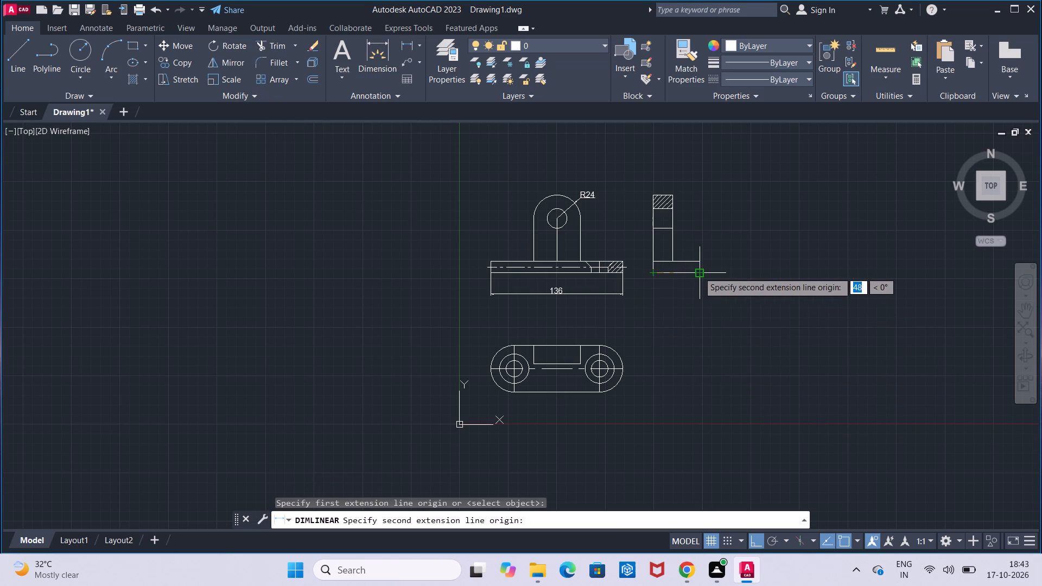
click(698, 272)
click(700, 288)
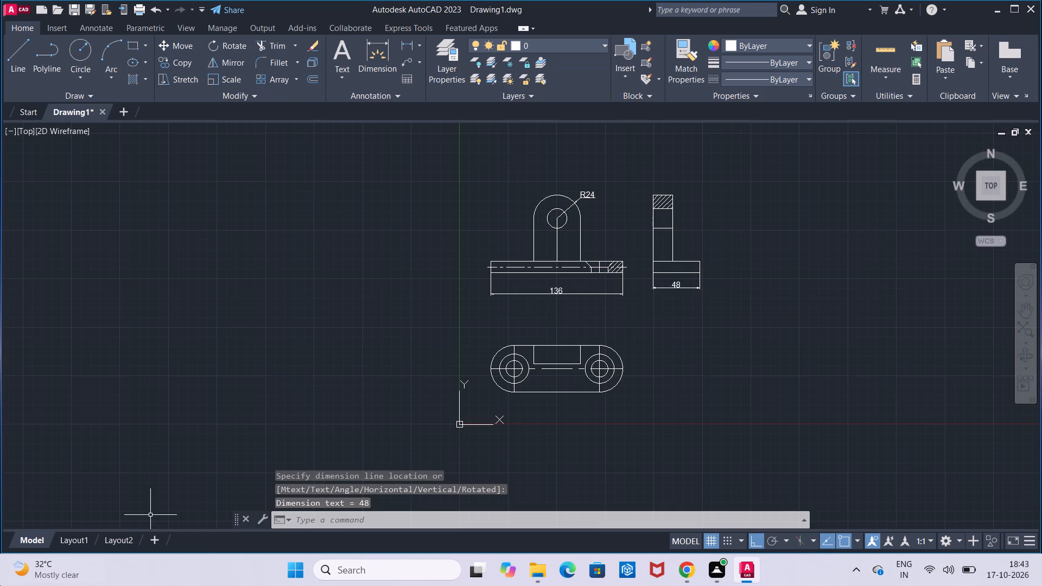
Add a linear dimension for the upright's thickness above the hatched top of the side view.
click(405, 45)
click(653, 189)
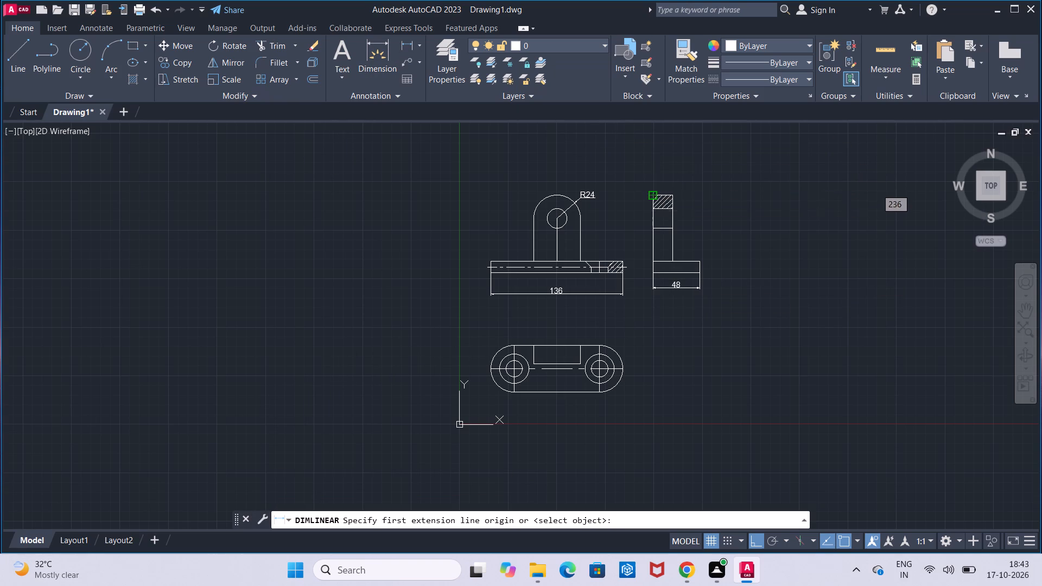
click(675, 196)
click(677, 185)
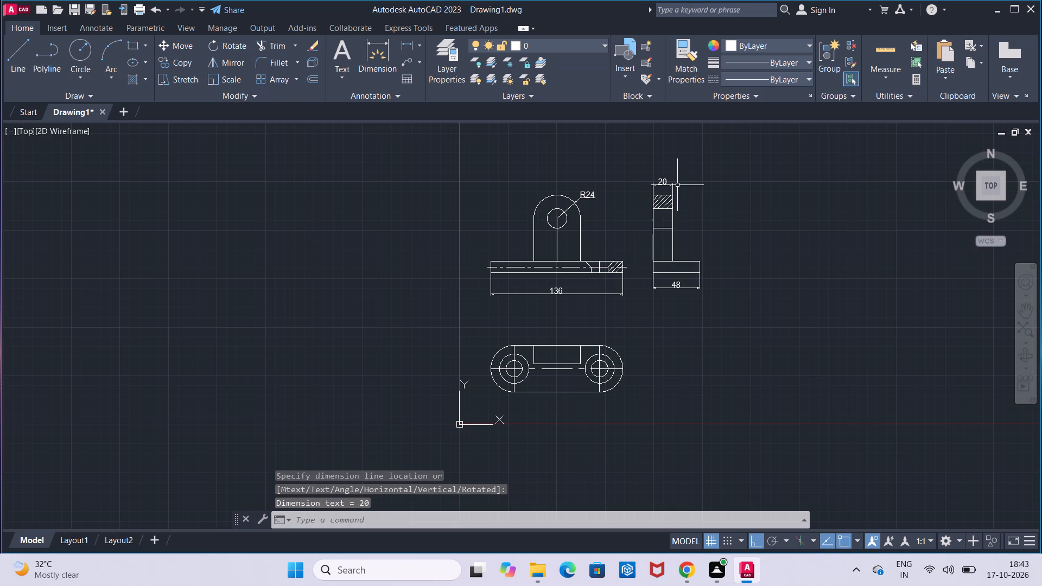
Add a vertical linear dimension for the overall height beside the side view, from the base's bottom to the upright's top.
click(401, 46)
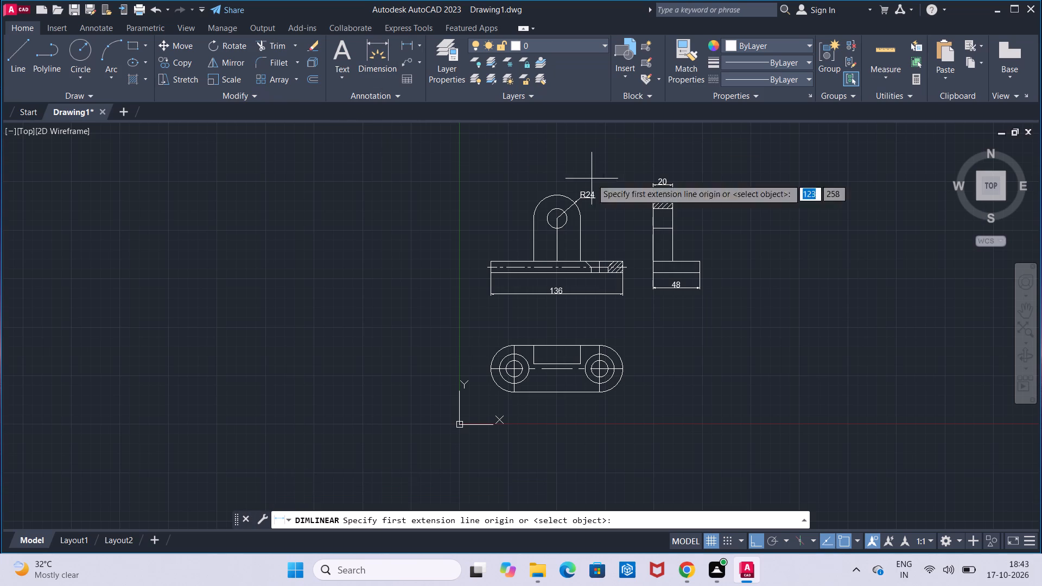
click(704, 272)
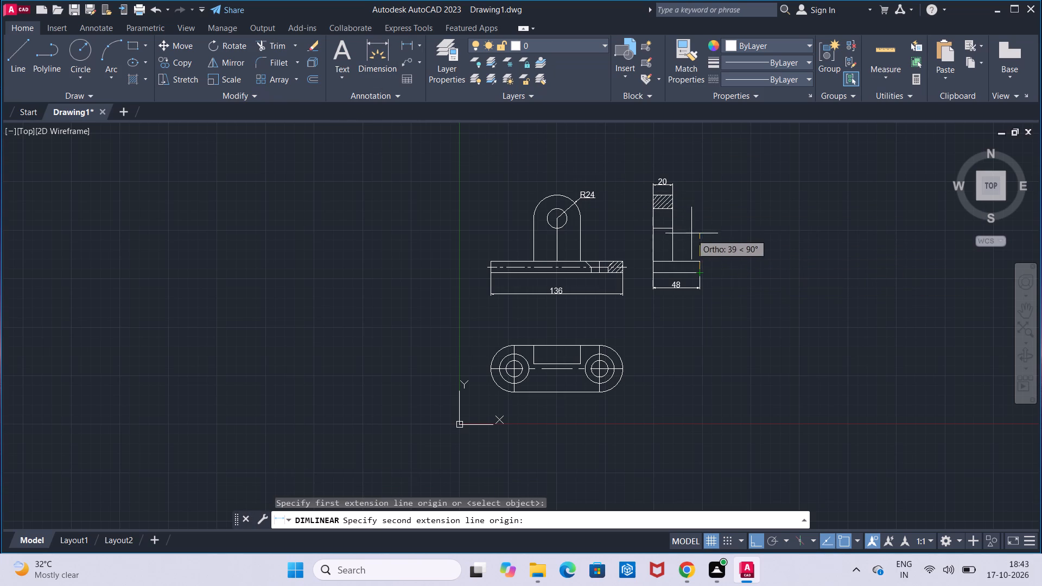
click(671, 193)
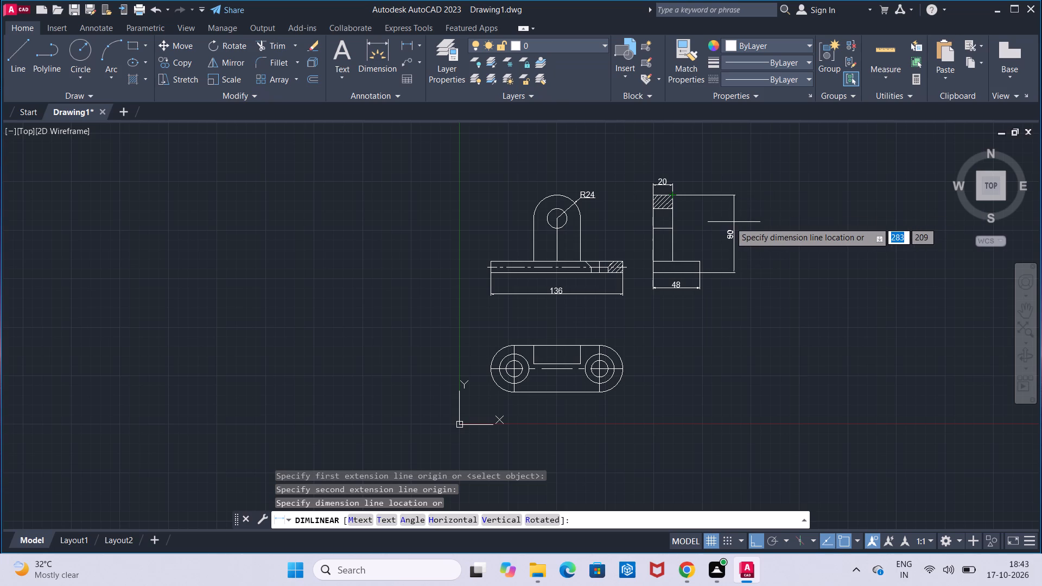
click(707, 224)
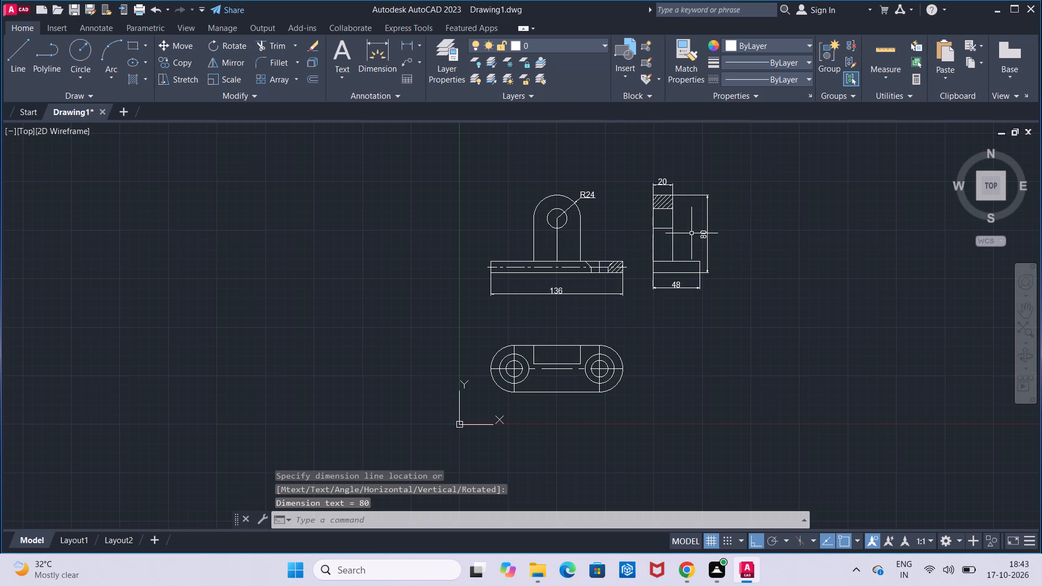
Add a vertical linear dimension for the base's thickness beside the upright's back edge in the side view.
click(408, 47)
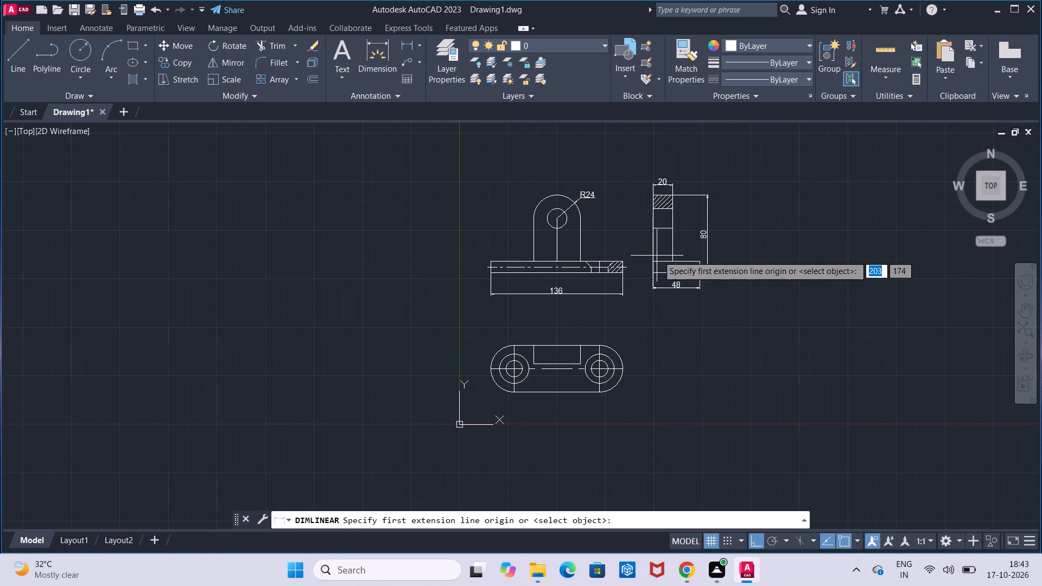
scroll(662, 258, up, 1)
click(644, 259)
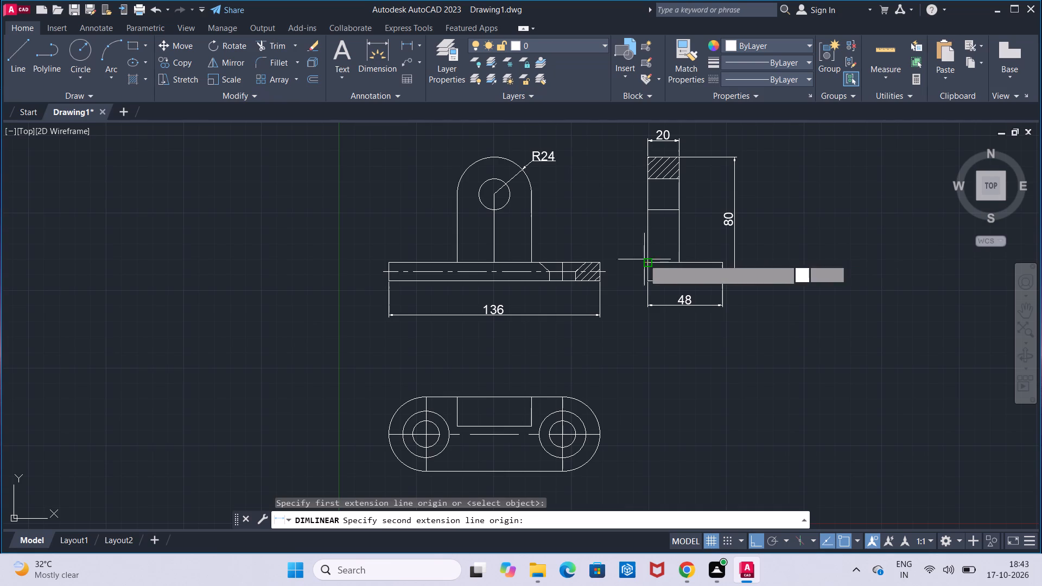
click(649, 281)
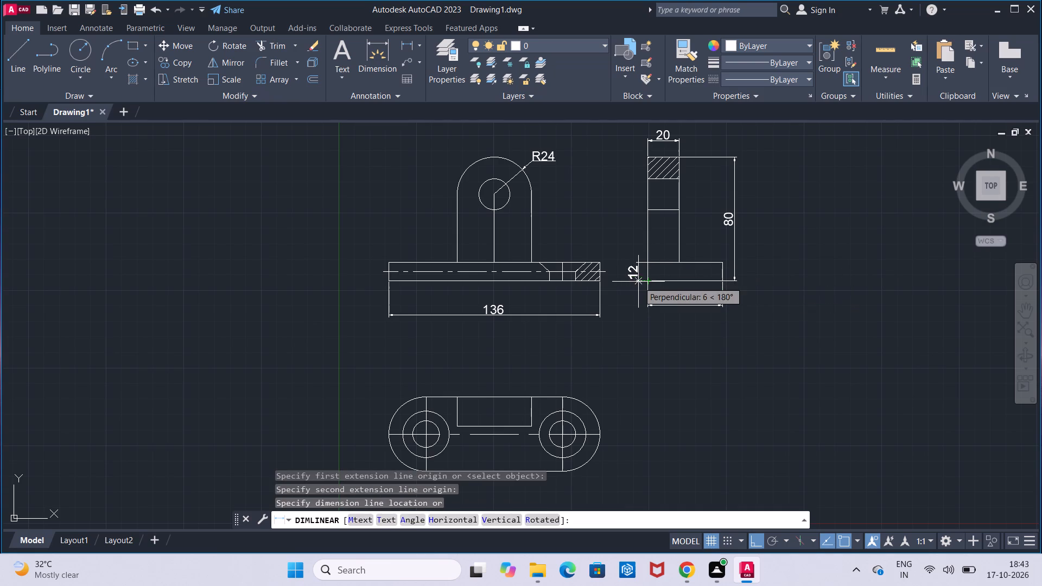
click(637, 282)
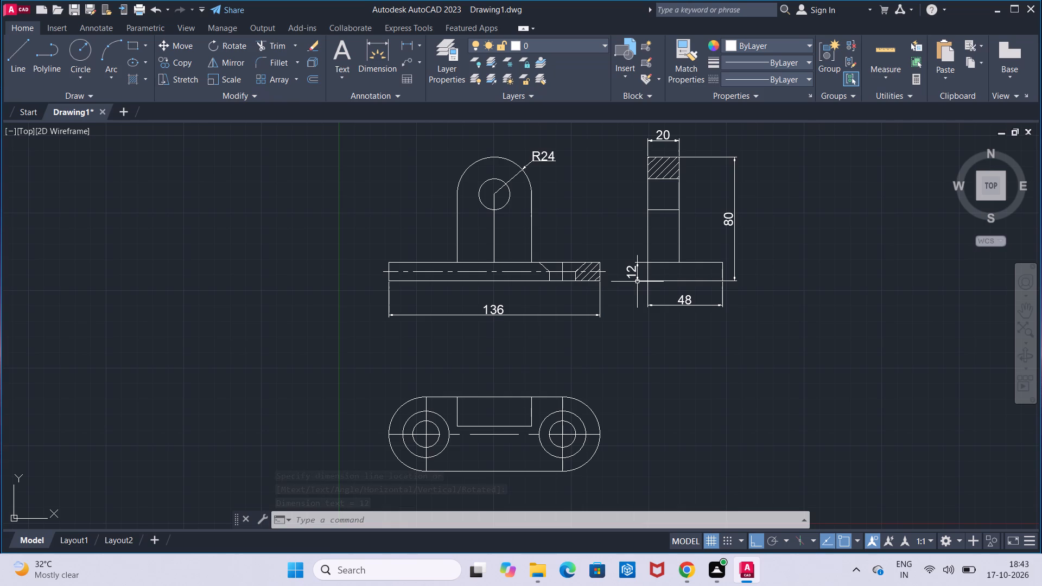
Add a linear dimension for the upright's width above the rectangular outline in the top view.
click(410, 49)
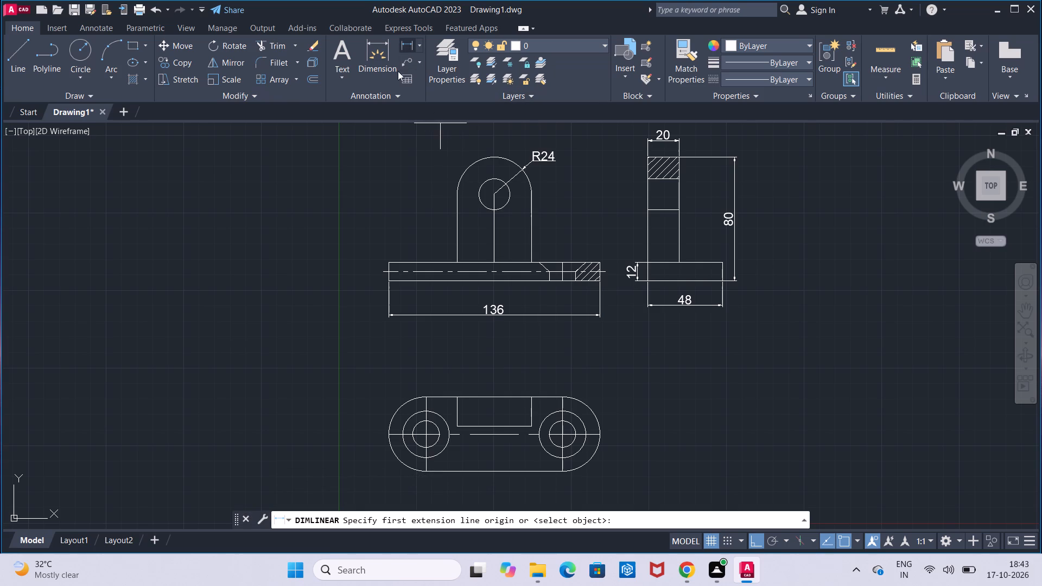
click(458, 398)
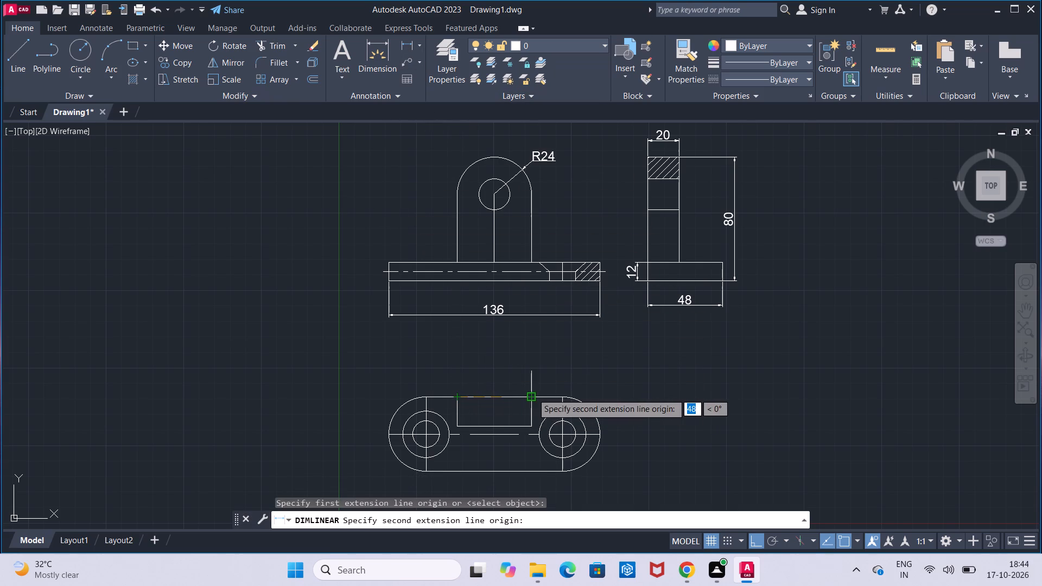
click(532, 393)
click(539, 374)
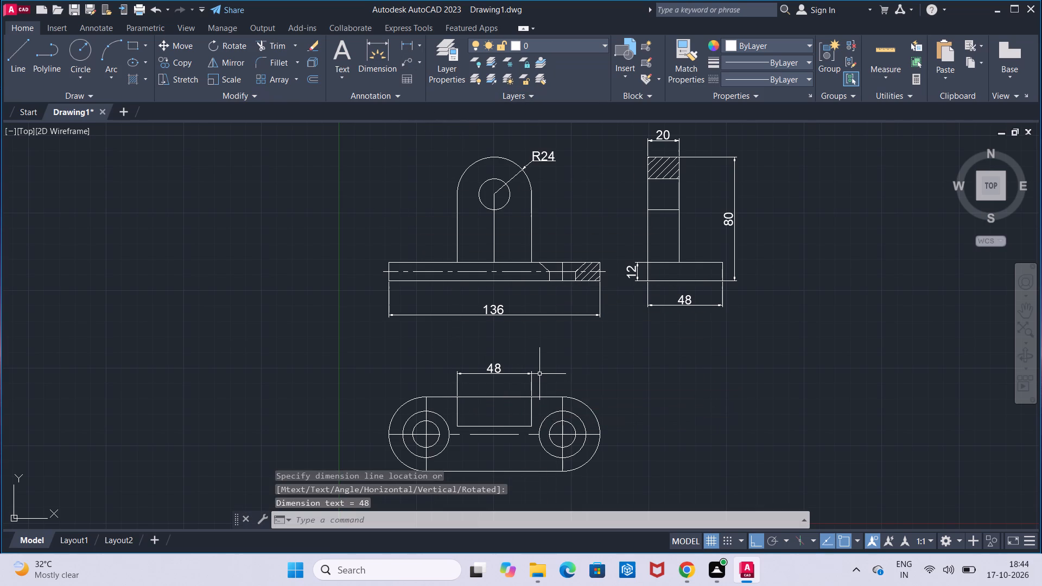
Add a vertical linear dimension from the upright hole's centre to the base's bottom edge in the front view.
click(406, 51)
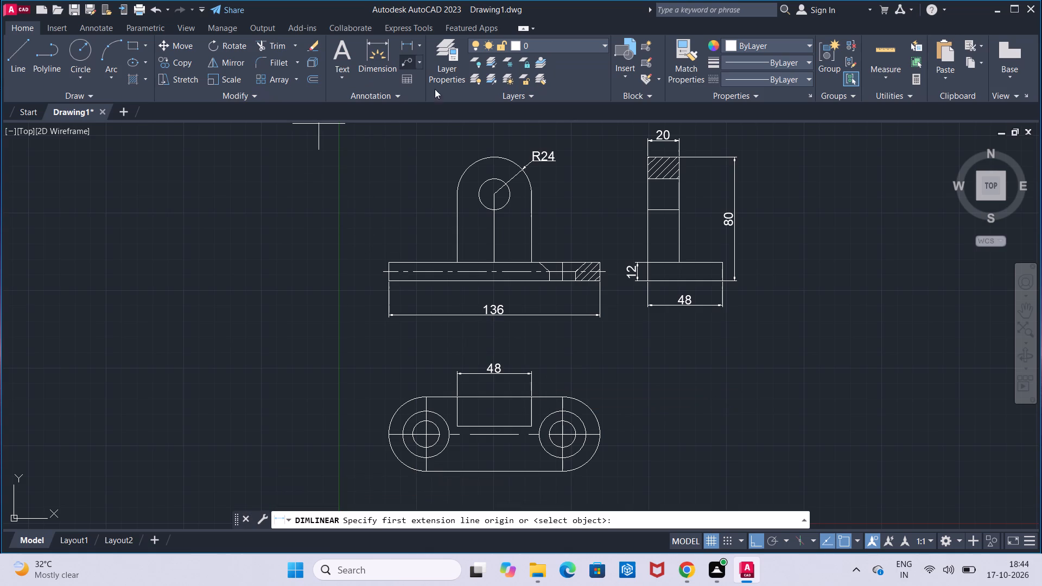
click(500, 195)
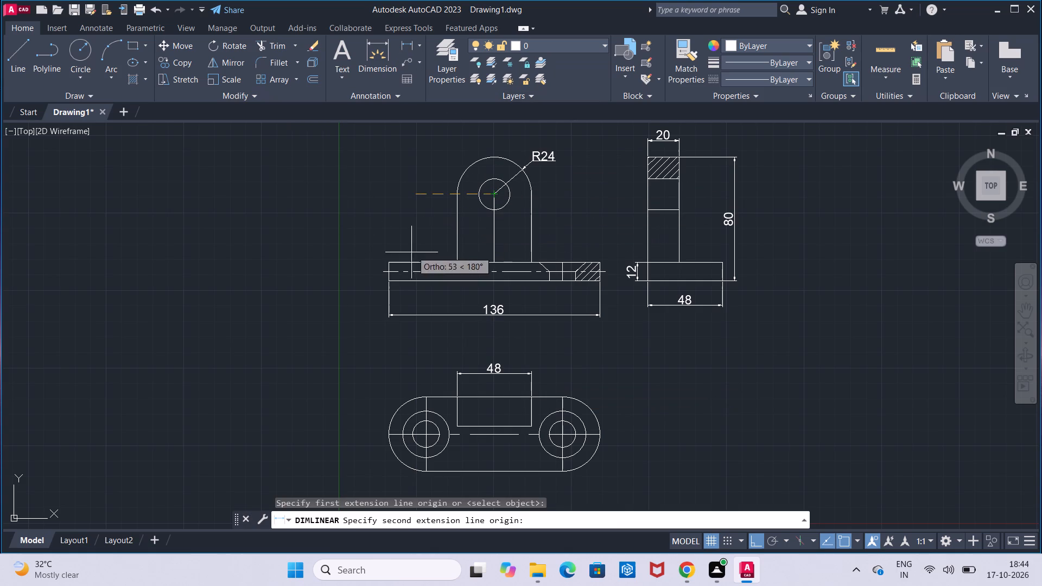
click(385, 279)
click(368, 279)
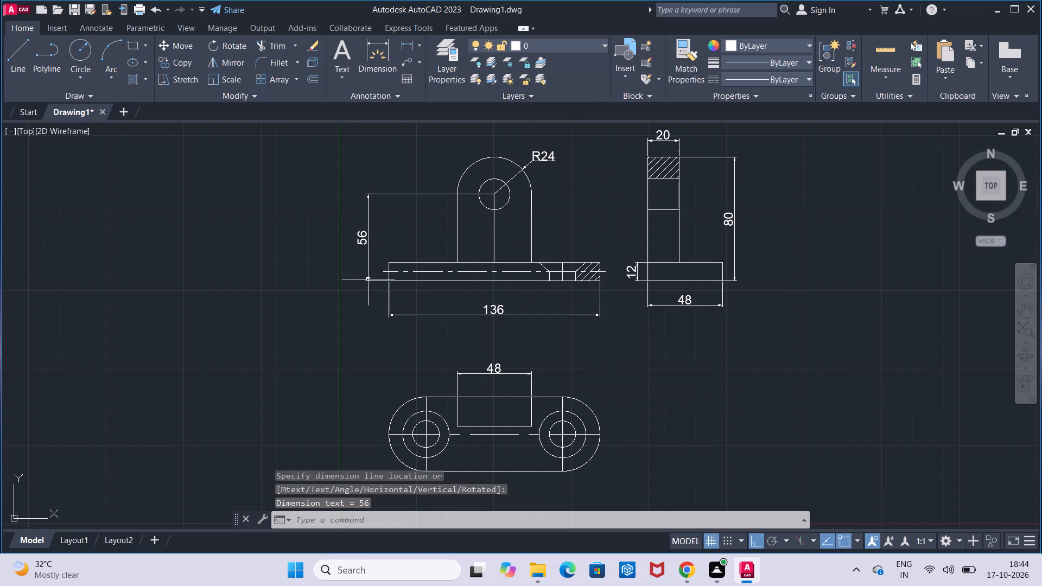
Draw a horizontal centre line across the circular hole in the front view's upright.
click(28, 62)
click(478, 198)
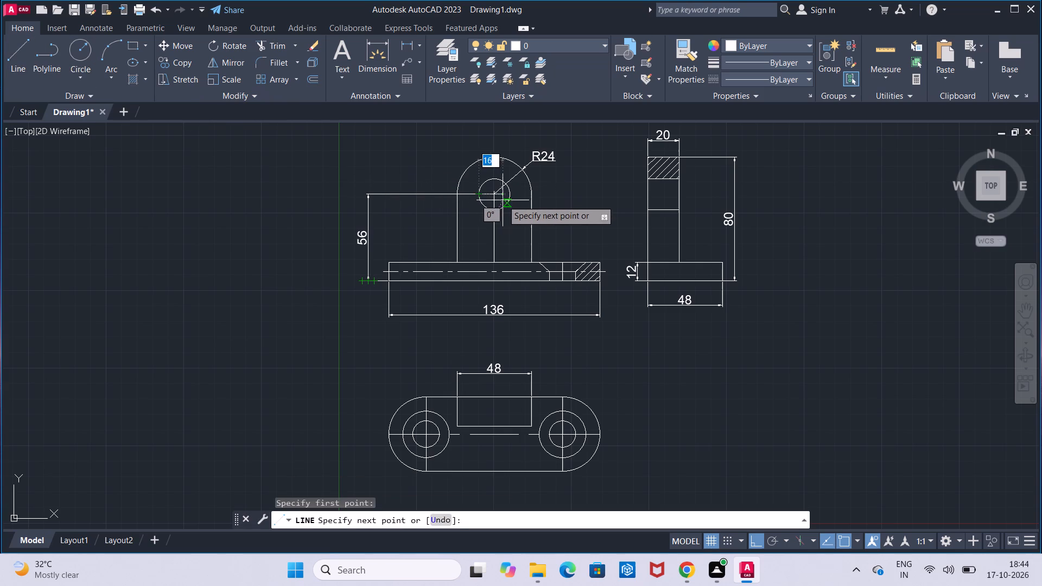
click(509, 200)
key(Escape)
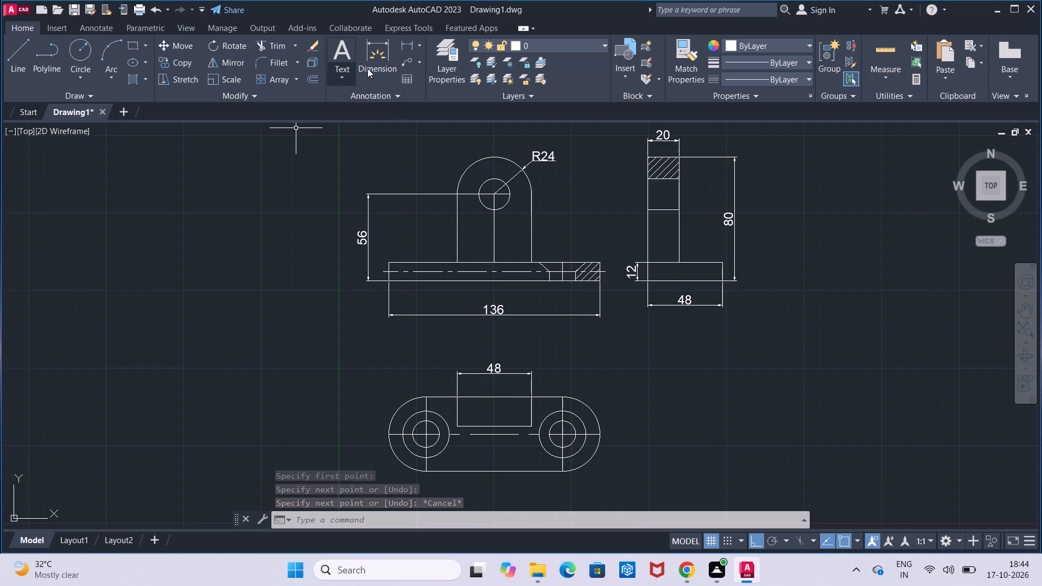
Add a radius dimension to the rounded left end of the base in the top view.
click(418, 53)
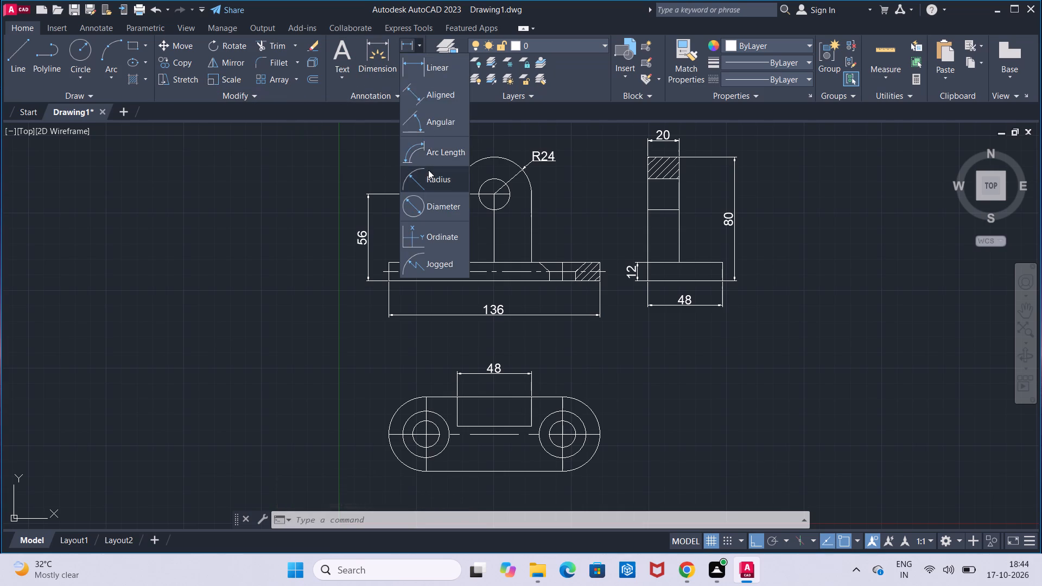
click(428, 170)
click(398, 409)
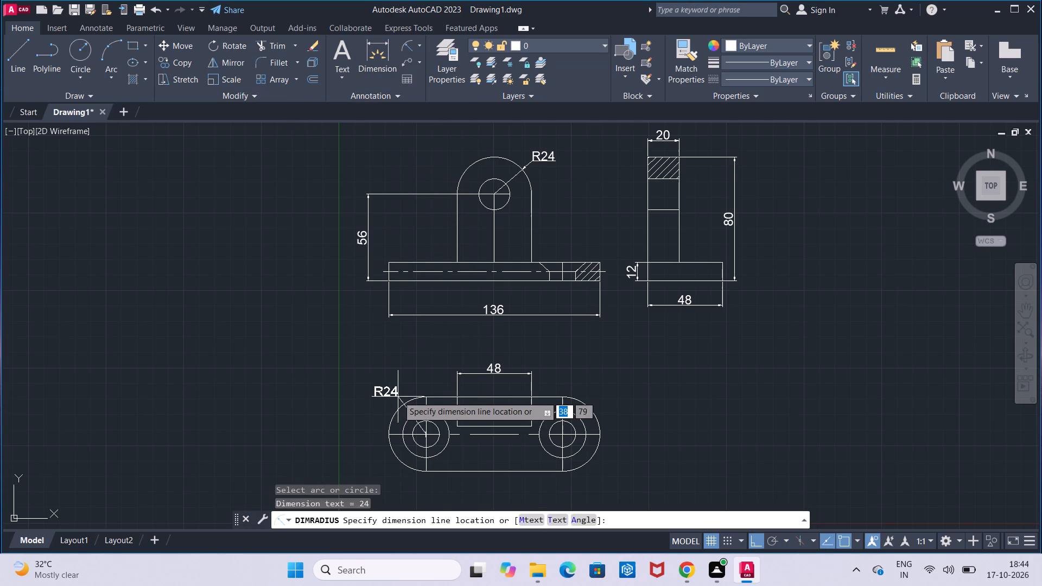
click(398, 393)
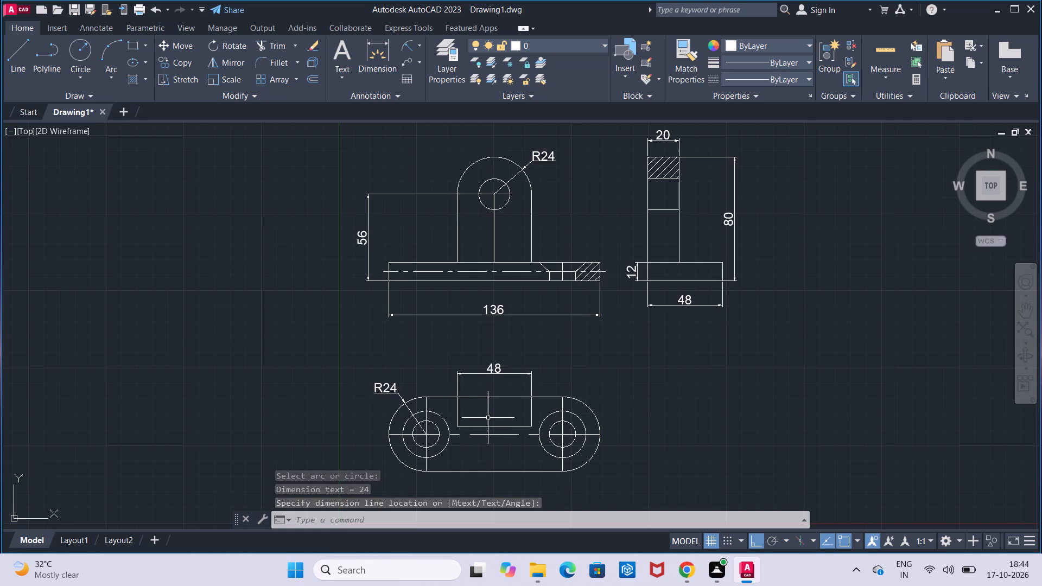
Add a linear dimension between the centres of the two countersunk holes, placed below the top view.
middle_drag(491, 417, 507, 308)
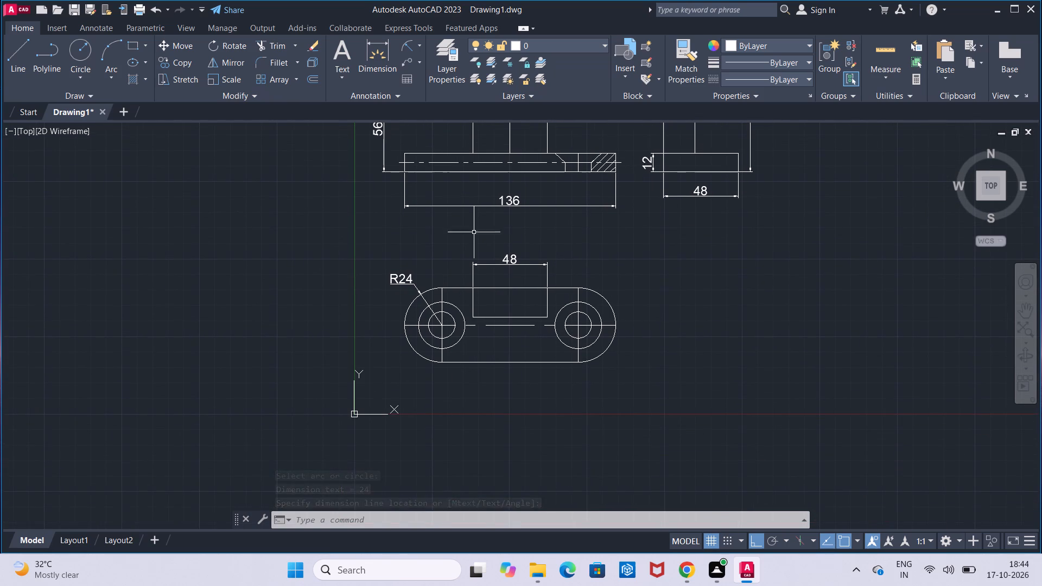
click(416, 48)
click(408, 63)
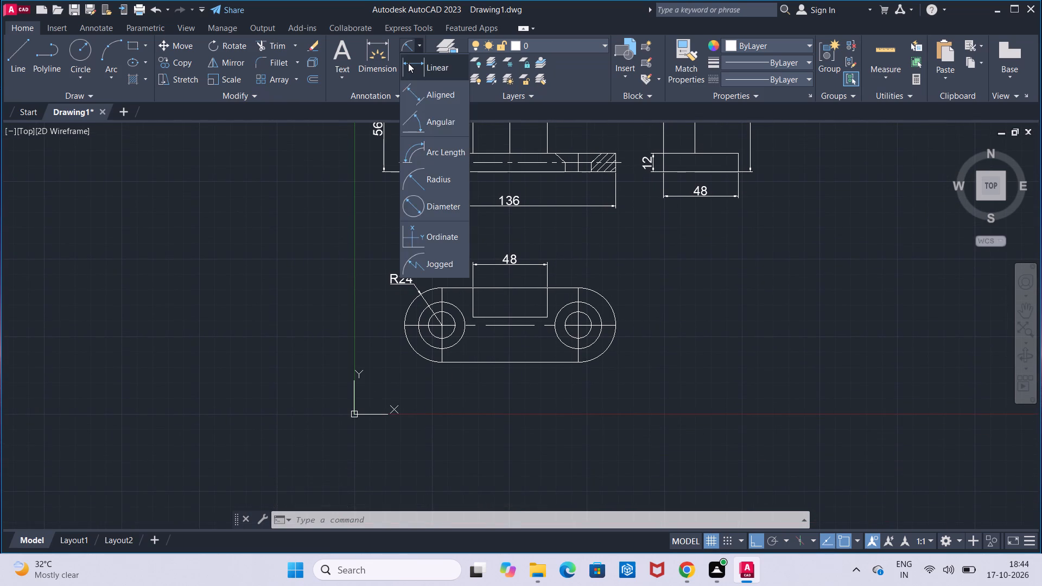
click(439, 322)
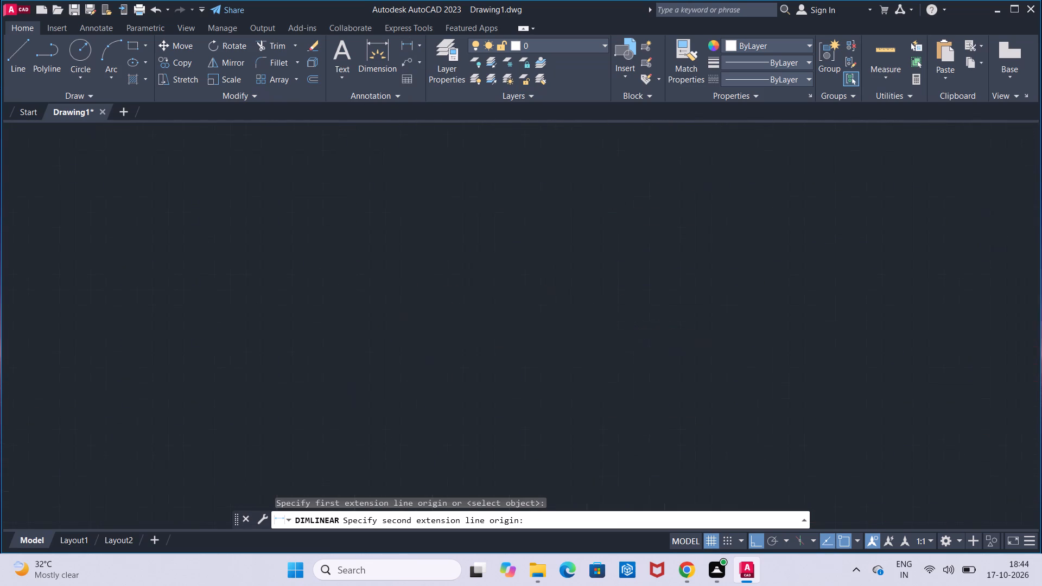
click(577, 324)
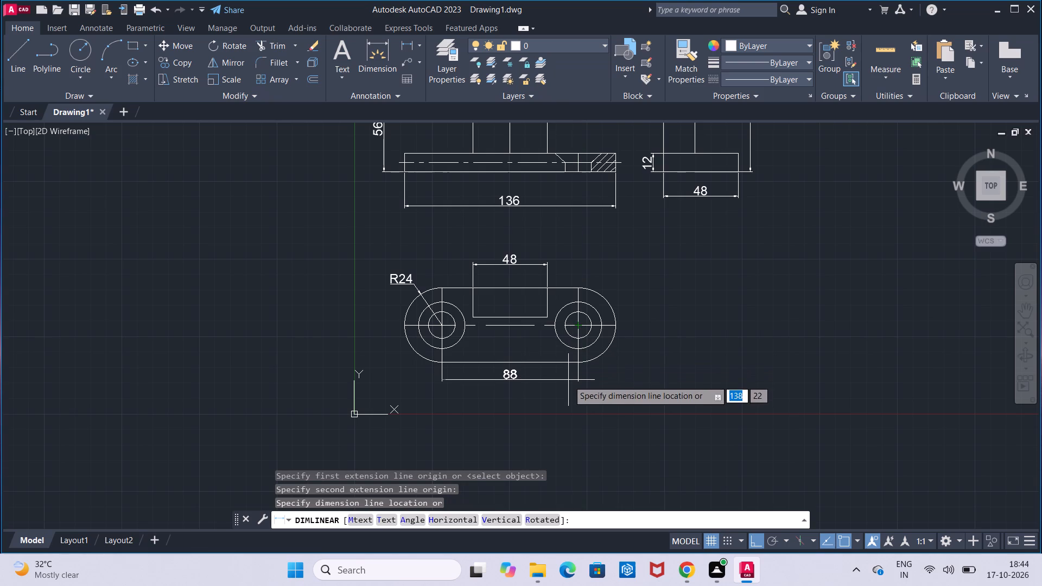
click(568, 383)
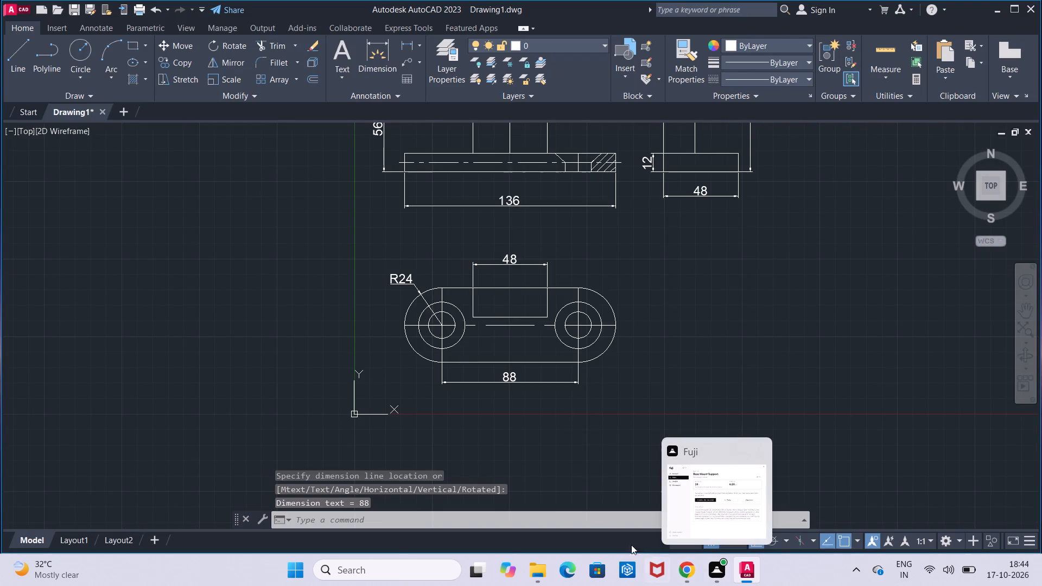
Select all three views with their dimensions and apply Join to them.
scroll(580, 393, down, 1)
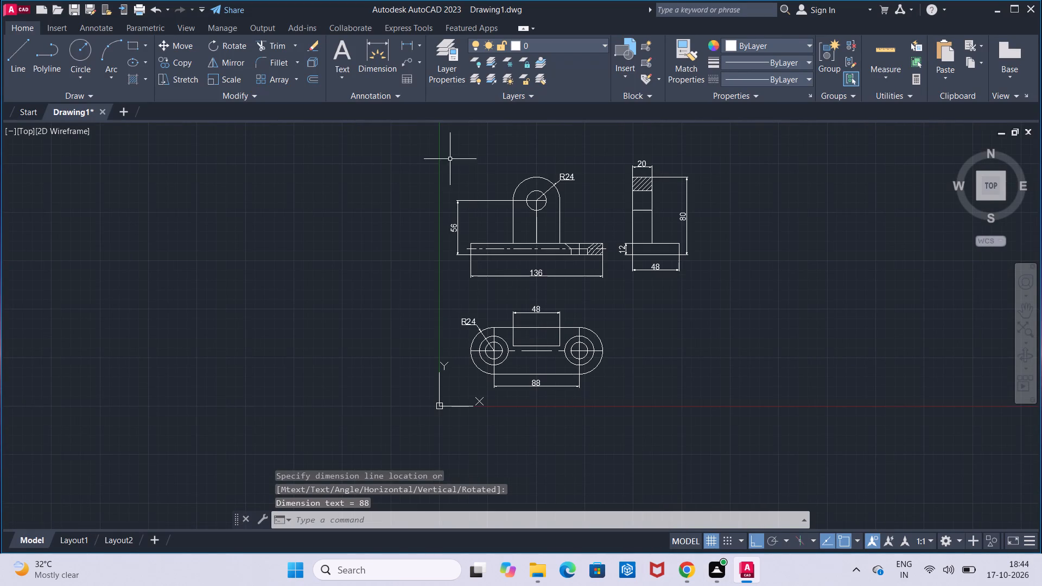
click(446, 133)
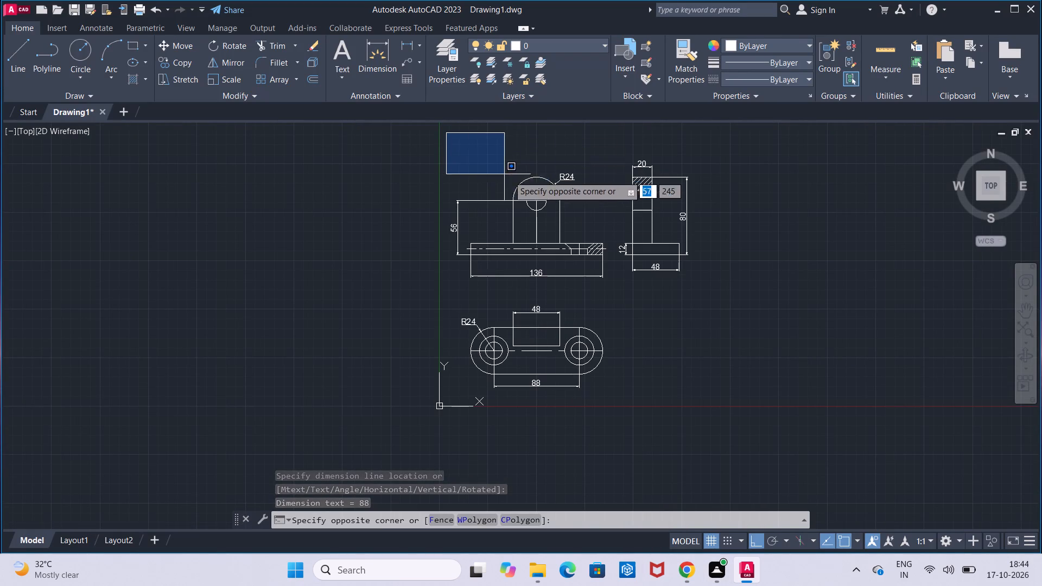
click(792, 396)
text(joi)
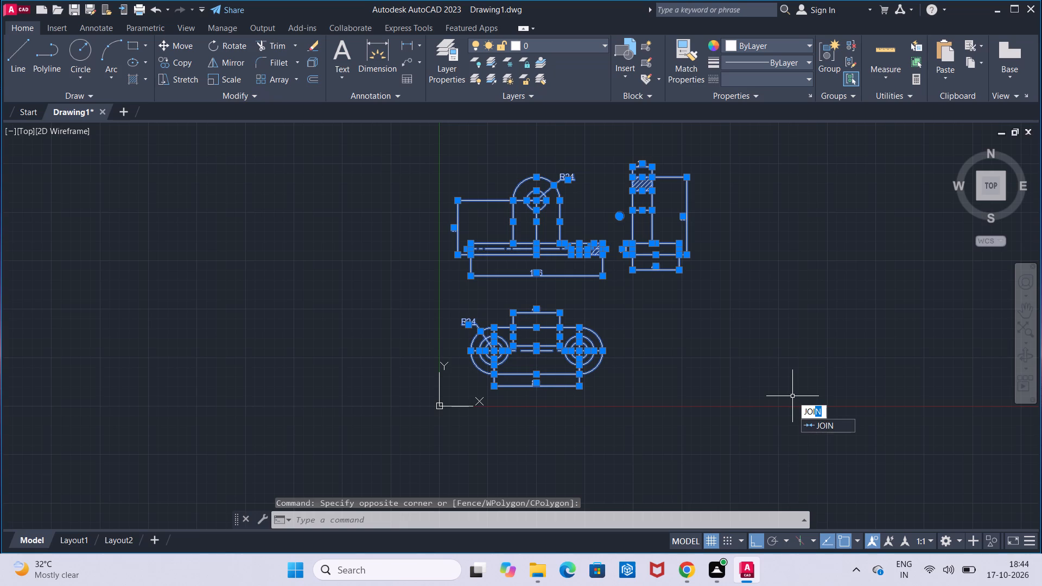
click(821, 430)
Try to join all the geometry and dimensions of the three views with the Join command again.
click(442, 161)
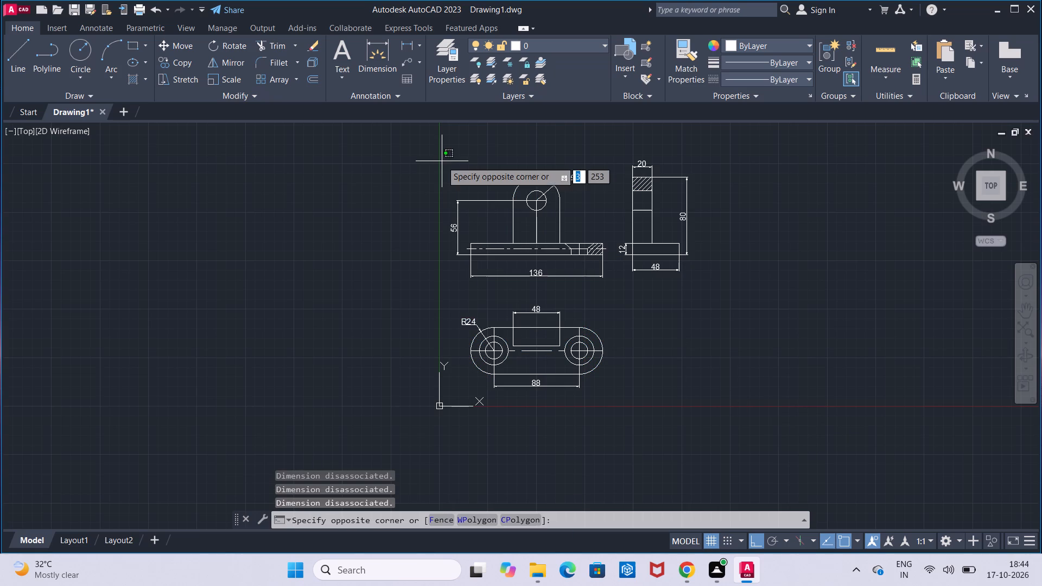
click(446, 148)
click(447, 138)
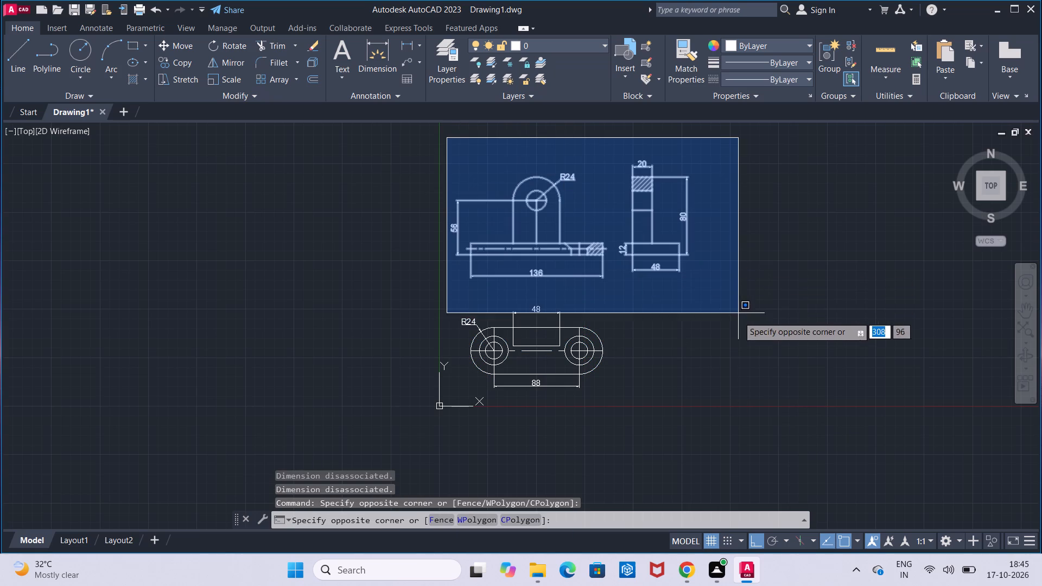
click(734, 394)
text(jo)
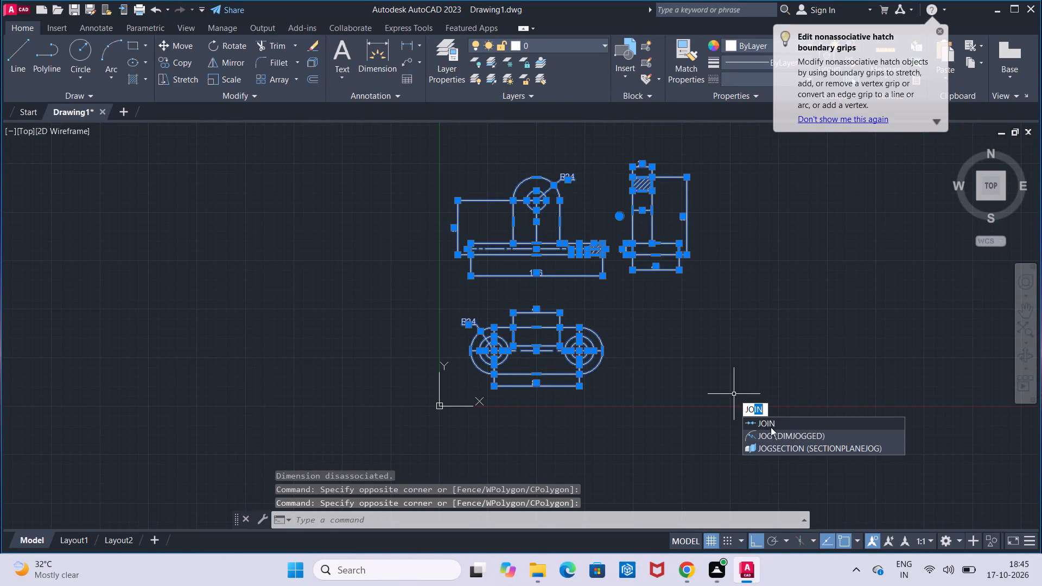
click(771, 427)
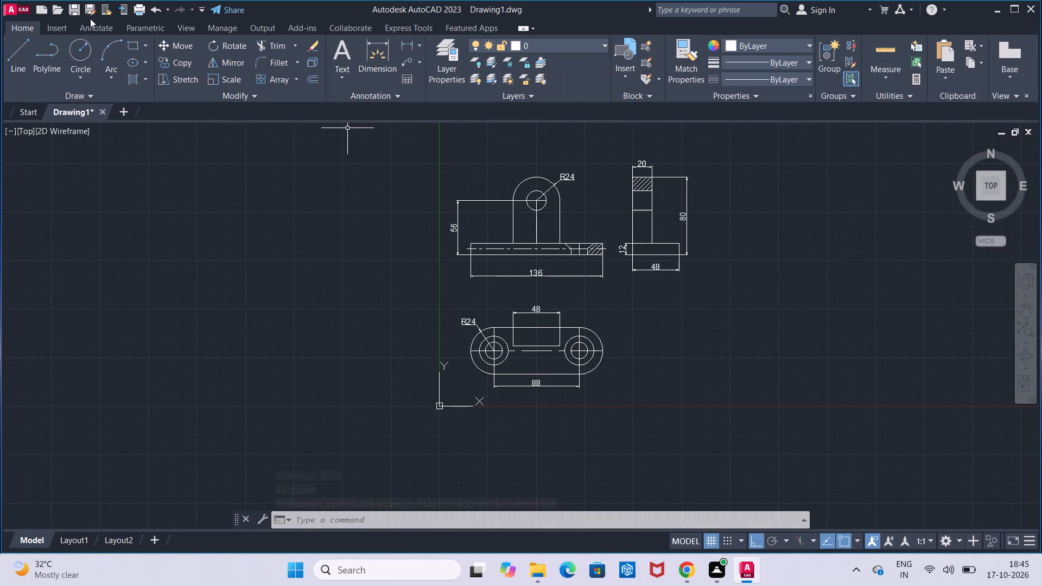
Run the LOGFILEOFF command to turn off command log recording.
click(355, 512)
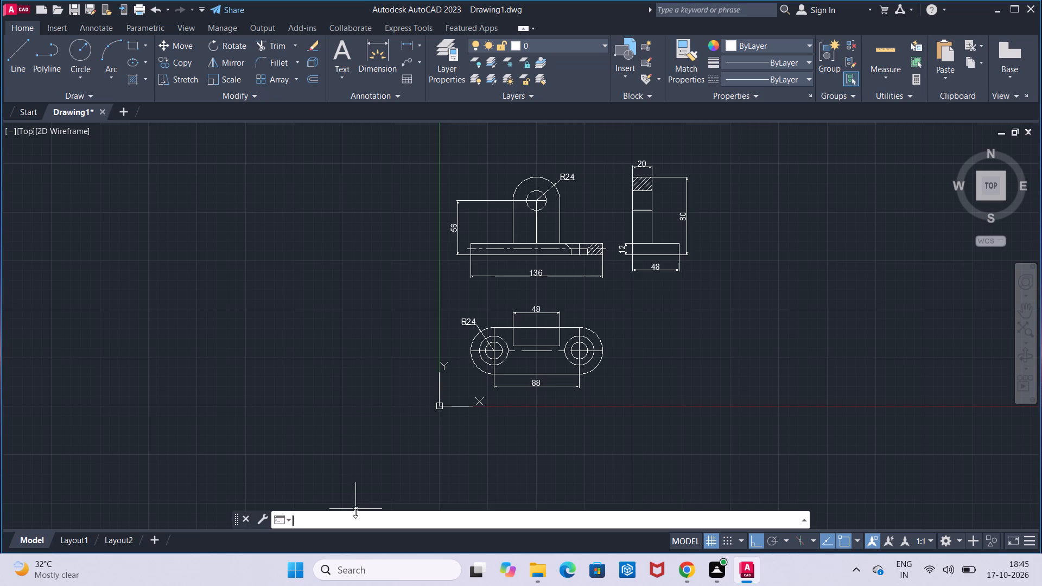
text(lo)
key(g)
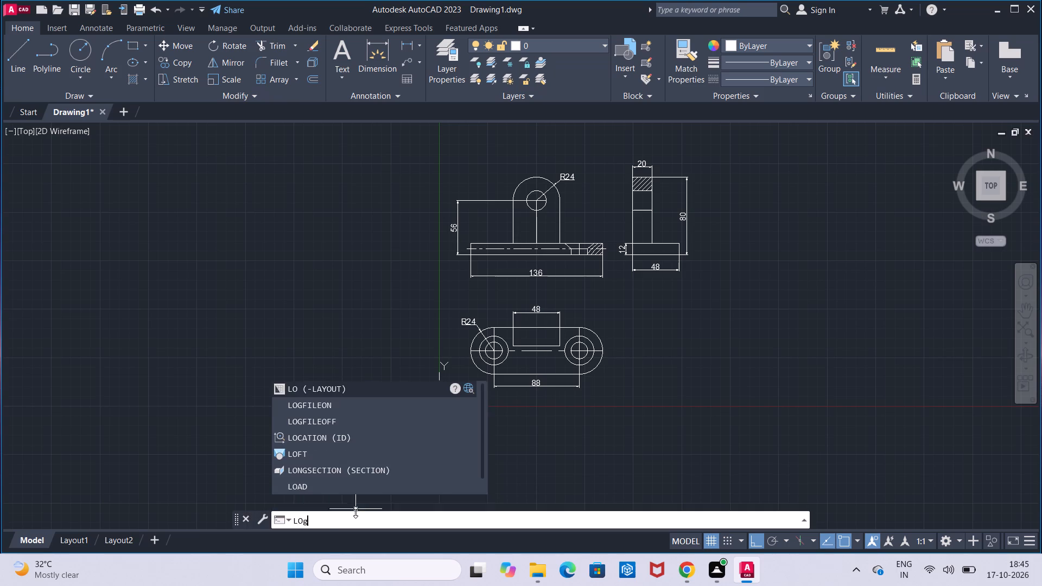
click(341, 425)
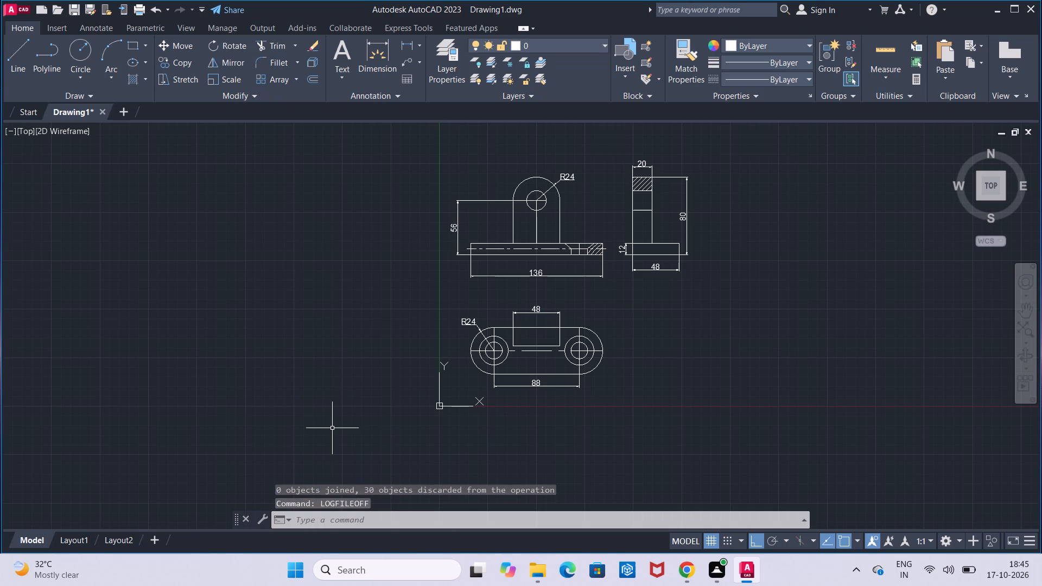
Save the drawing in the Documents folder as Base Mount Support, in AutoCAD 2018 Drawing format.
click(68, 5)
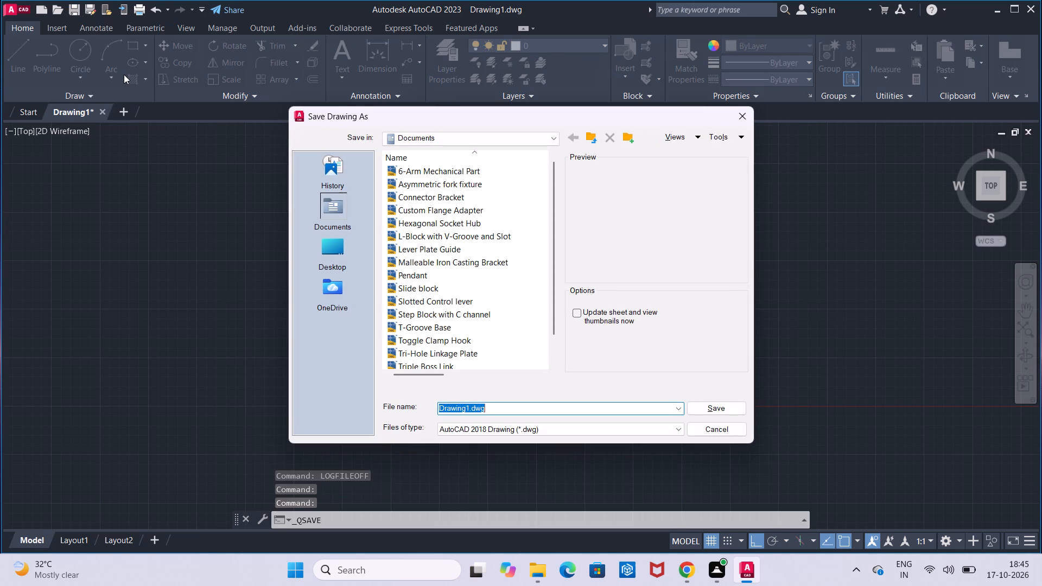
key(BackSpace)
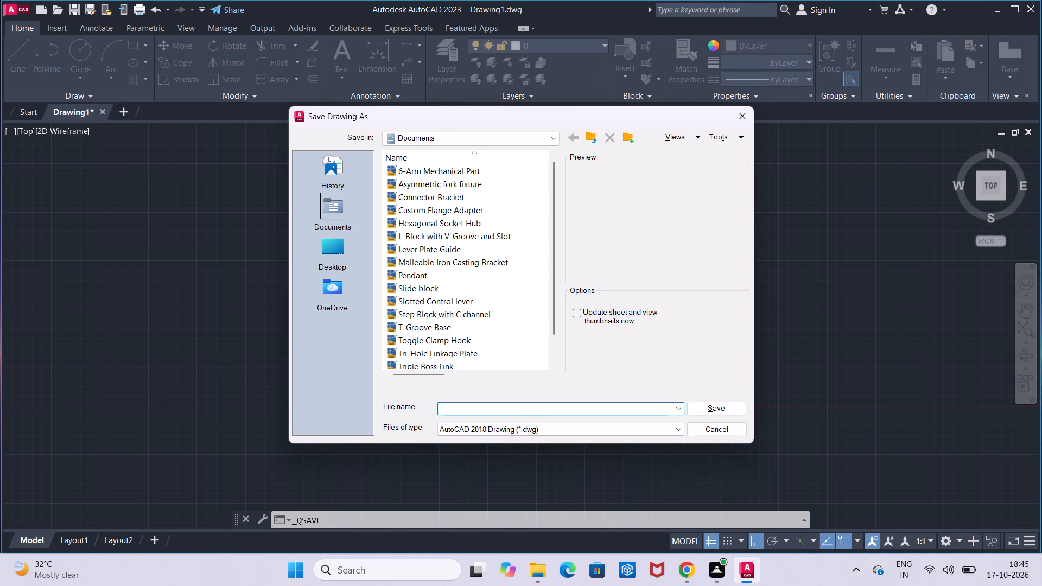
key(b)
text(ase)
key(space)
key(m)
text(ount)
key(space)
key(s)
text(uppo)
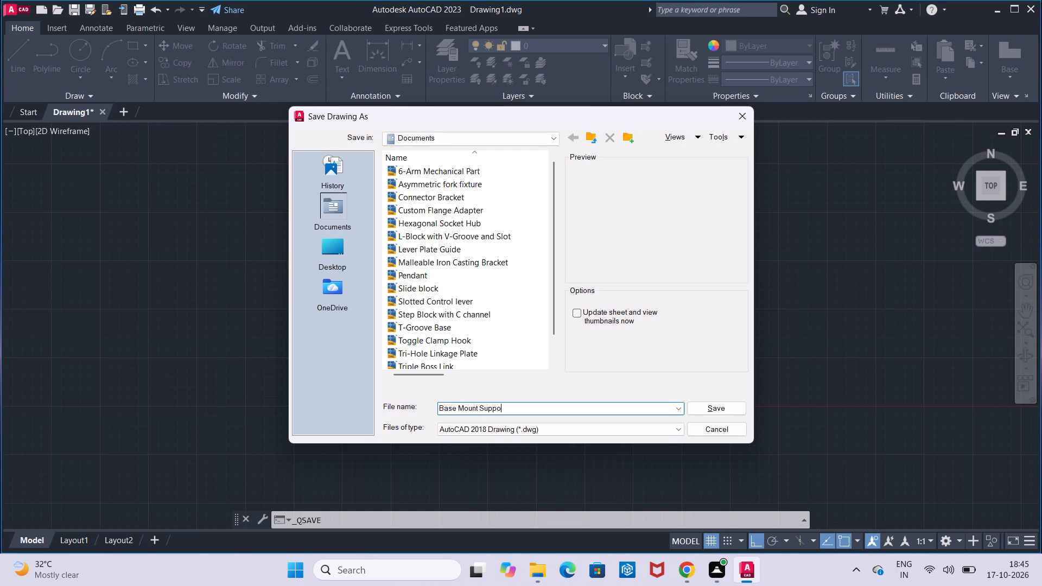
text(rt)
click(708, 411)
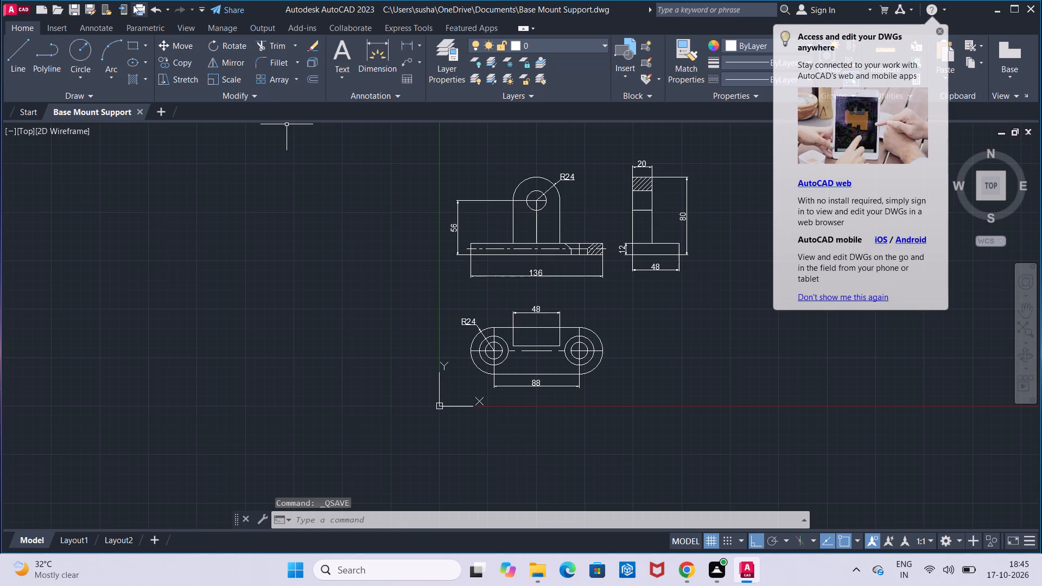
Set up the plot on ISO A4 (297.00 x 210.00 MM) paper, in landscape orientation and centred on the sheet.
click(135, 5)
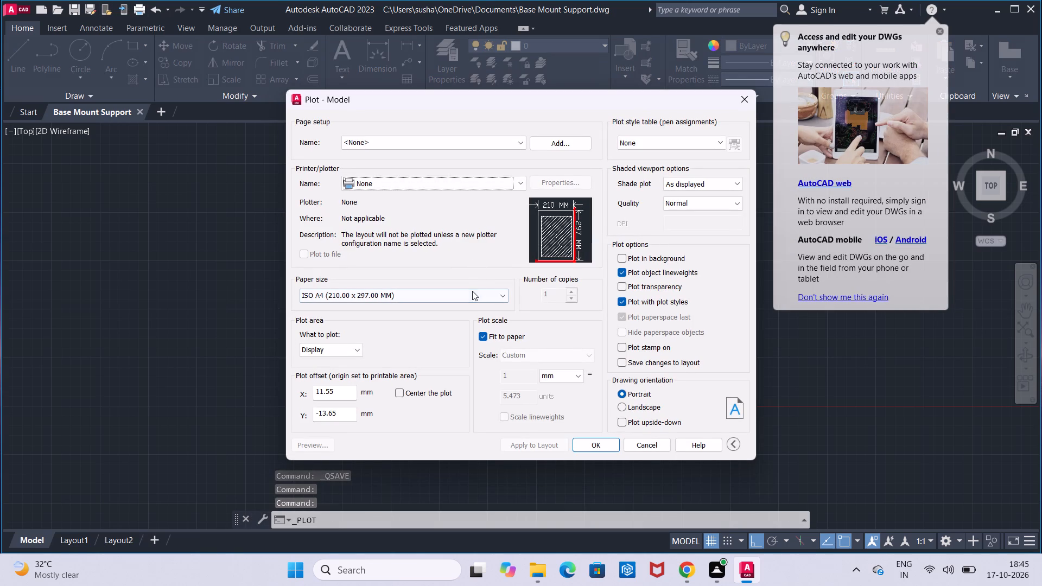
click(472, 291)
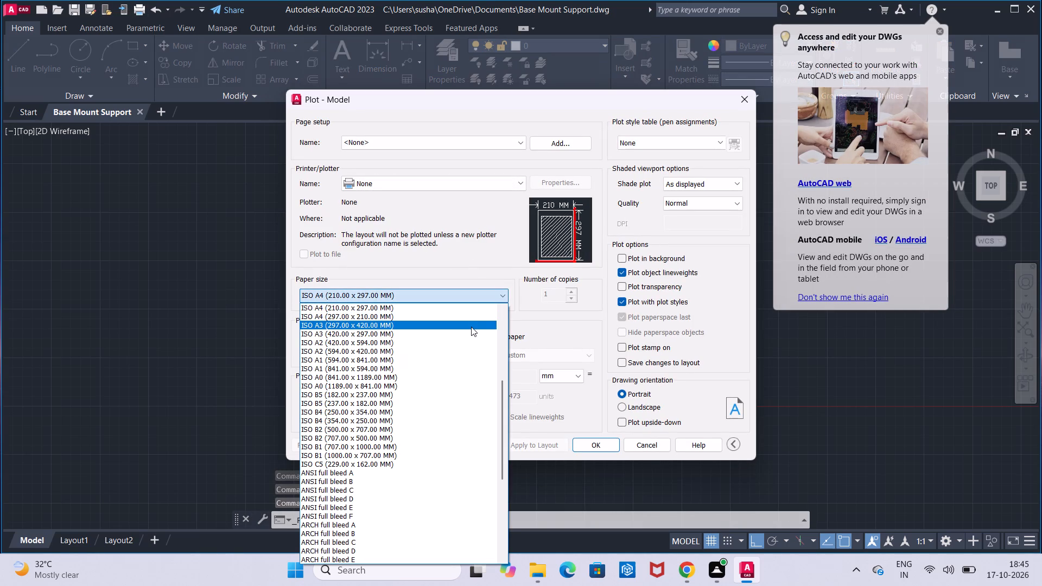
click(474, 320)
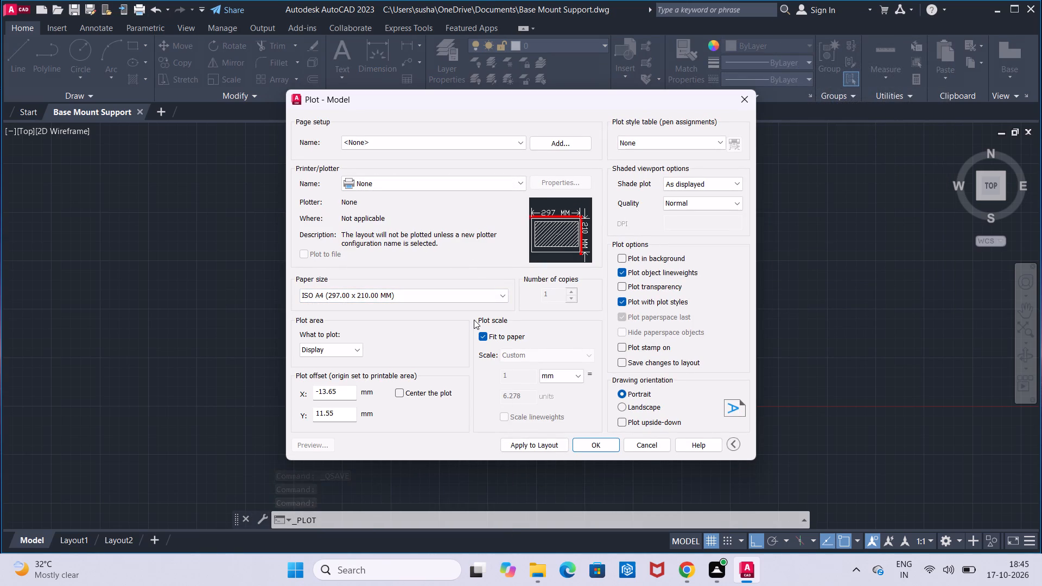
click(622, 406)
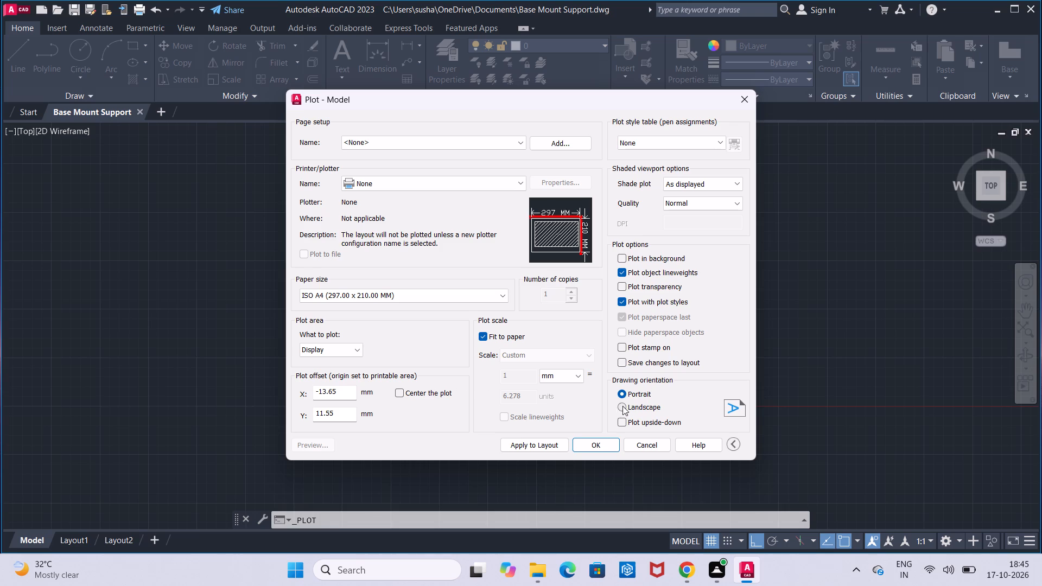
click(404, 396)
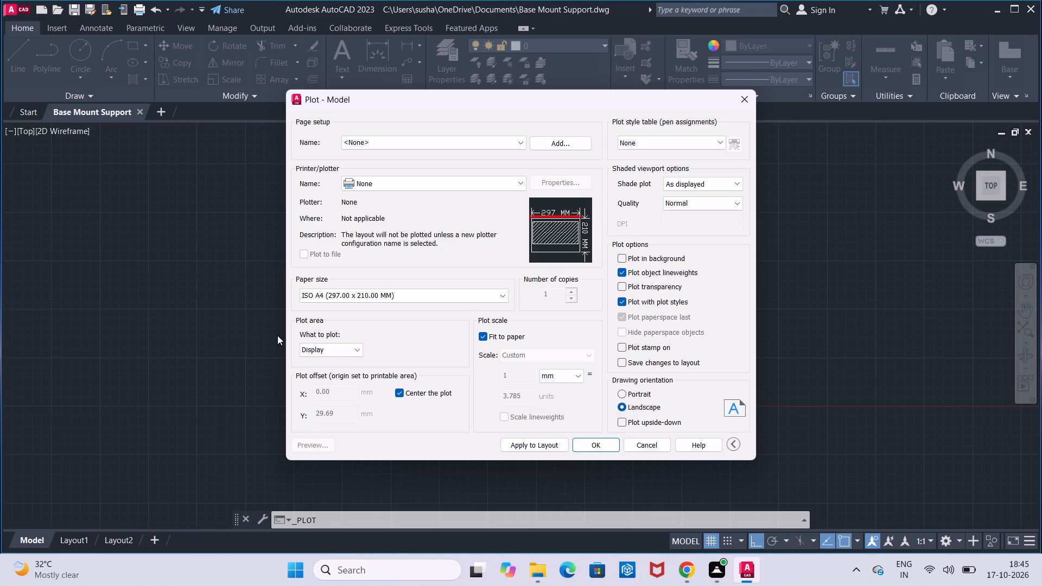
Define the plot area as a window enclosing all three views and their dimensions.
click(322, 348)
click(338, 385)
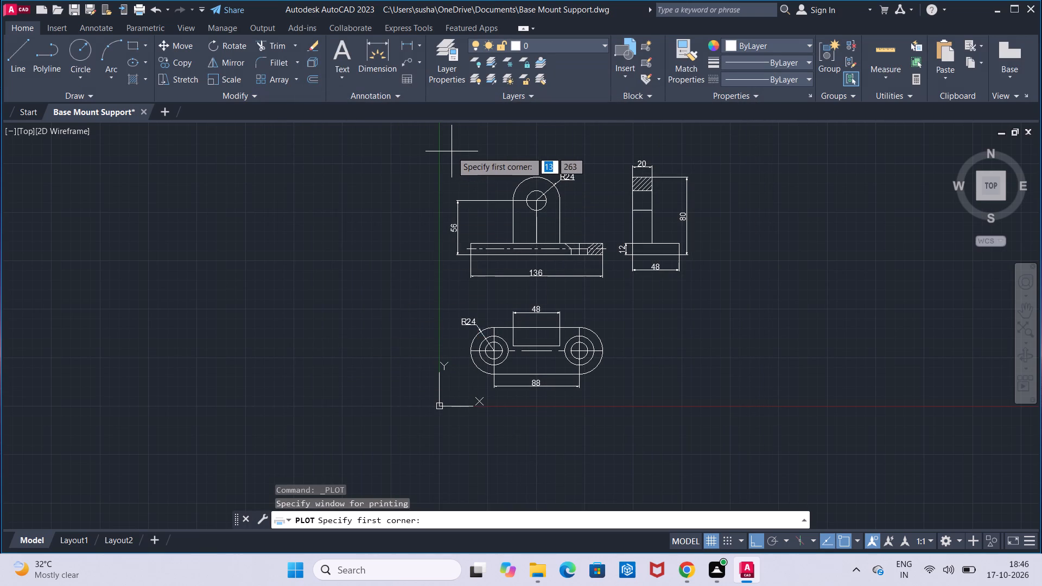
click(448, 143)
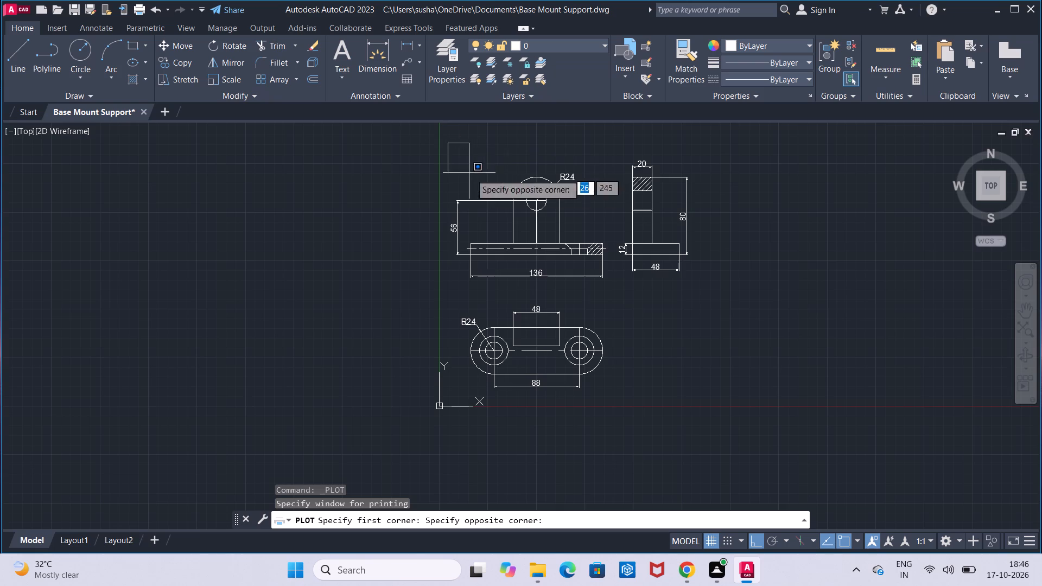
click(717, 398)
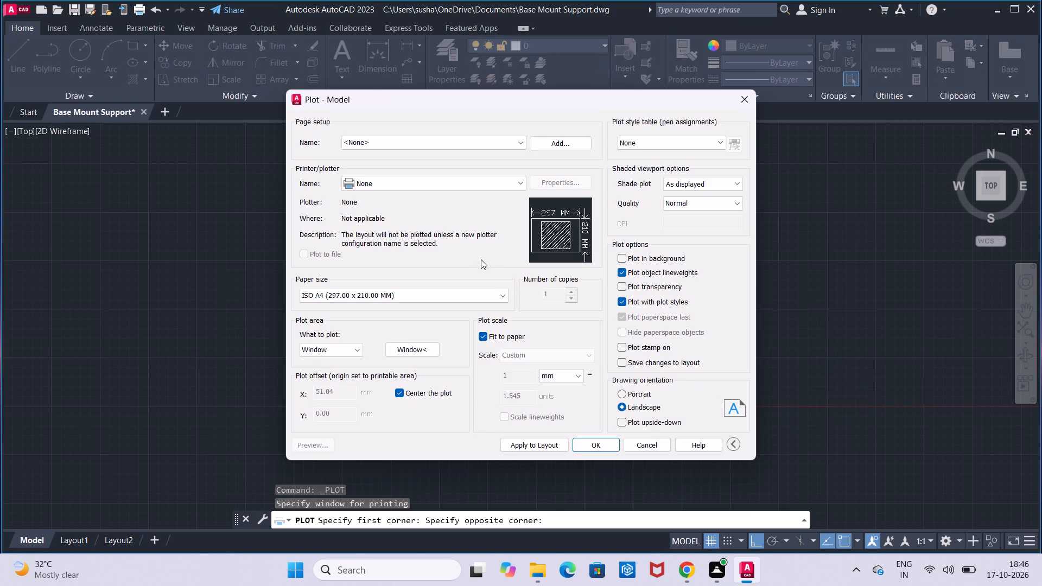
Plot the drawing with DWG To PDF.pc3 and save it as Base Mount Support-Model.pdf in Documents.
click(484, 183)
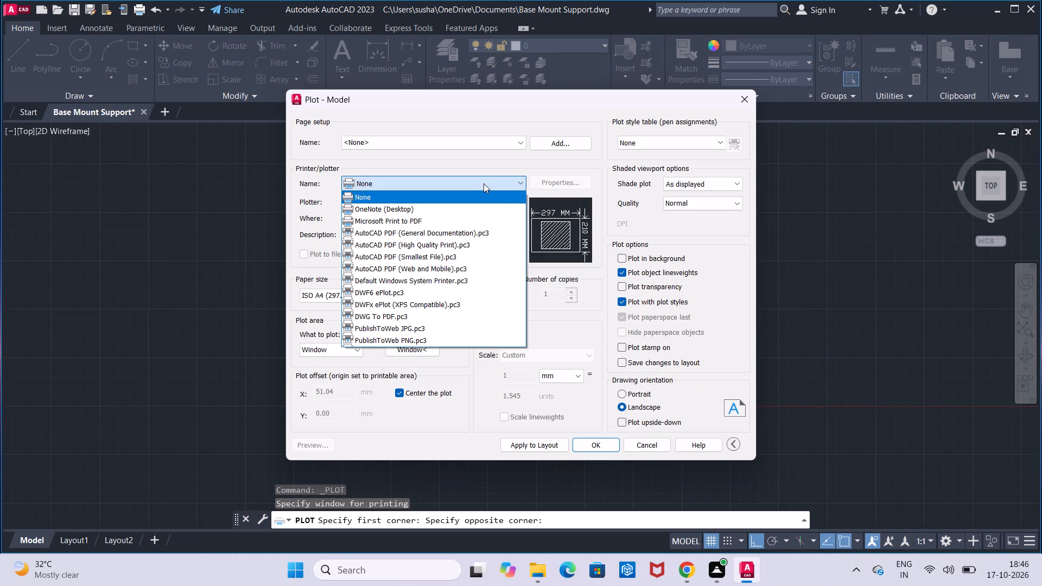
click(465, 313)
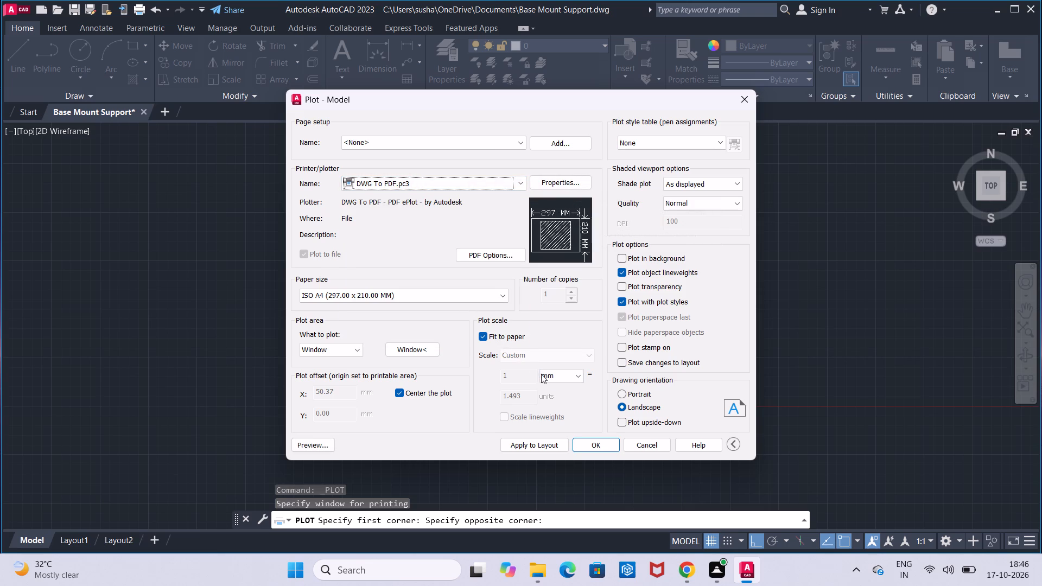
click(597, 447)
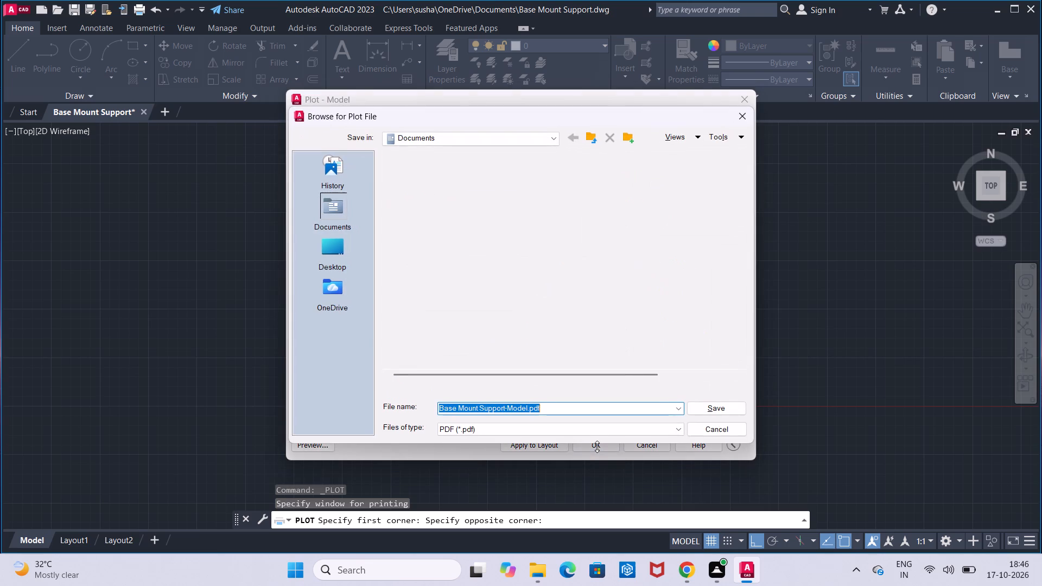
click(708, 411)
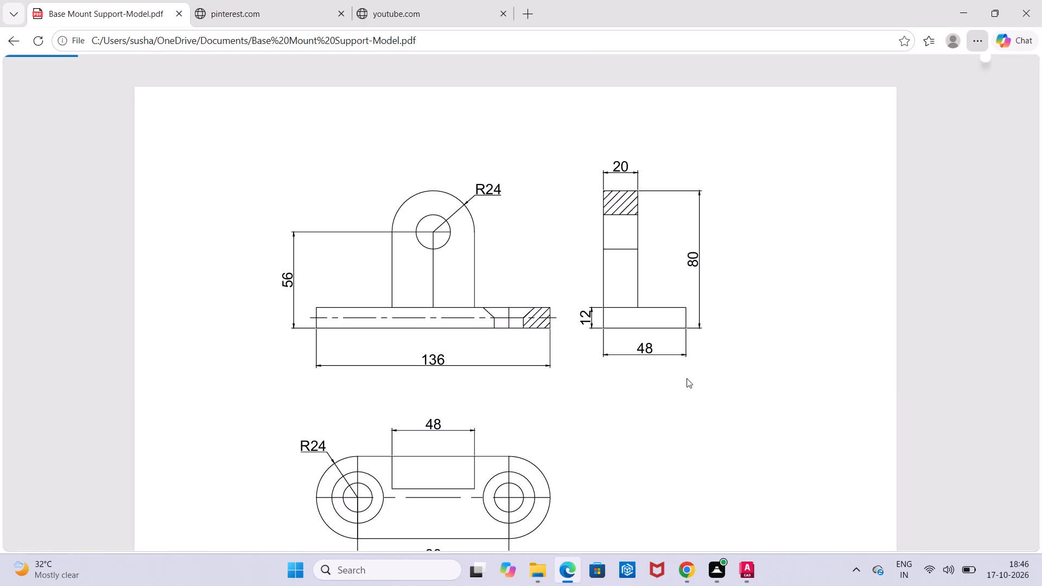
Examine the three dimensioned views in the plotted PDF in Microsoft Edge and close the browser.
scroll(683, 373, down, 3)
scroll(683, 373, up, 3)
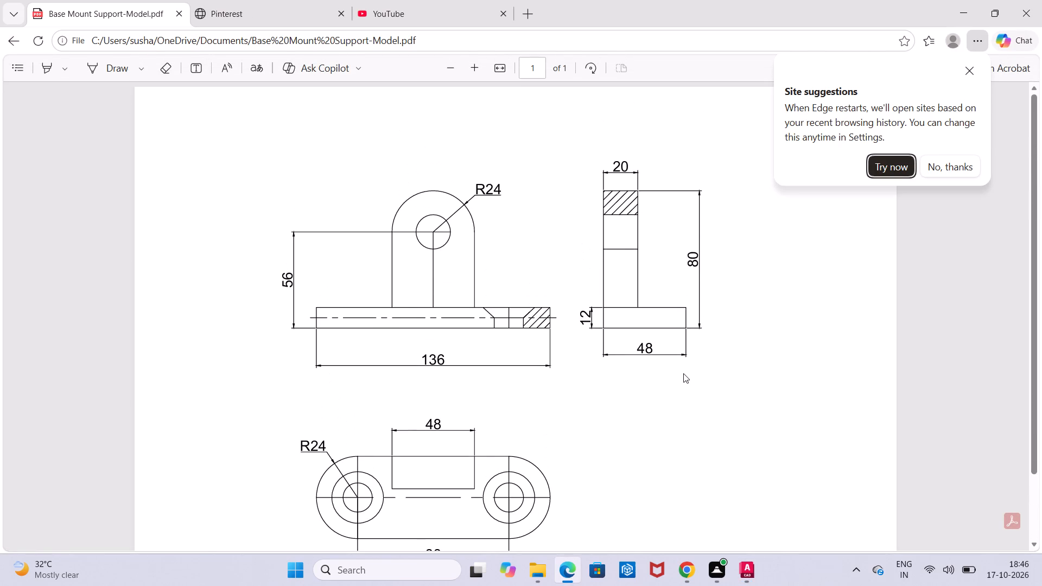
scroll(683, 373, down, 2)
scroll(683, 373, up, 1)
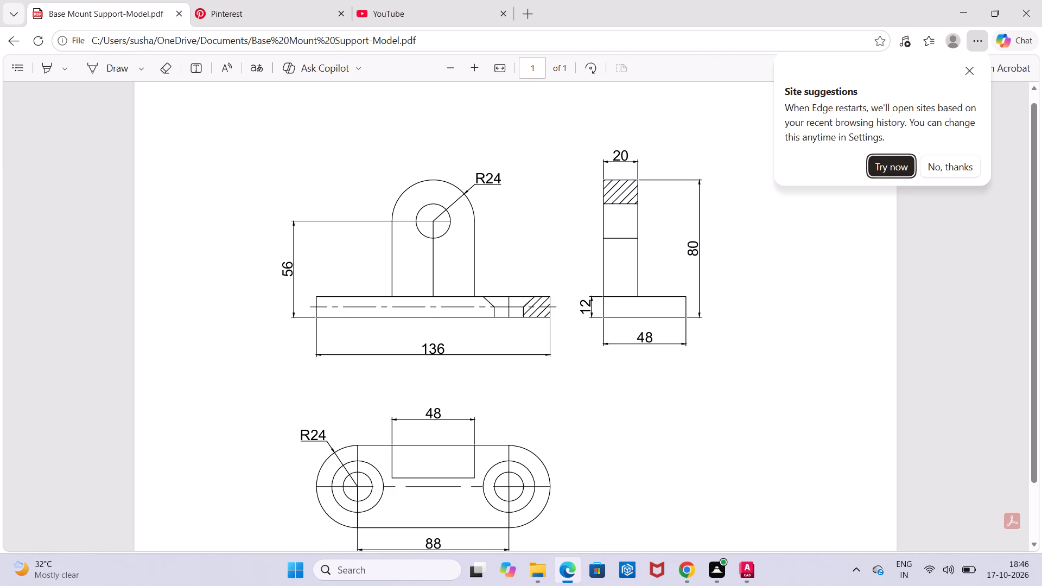
click(964, 66)
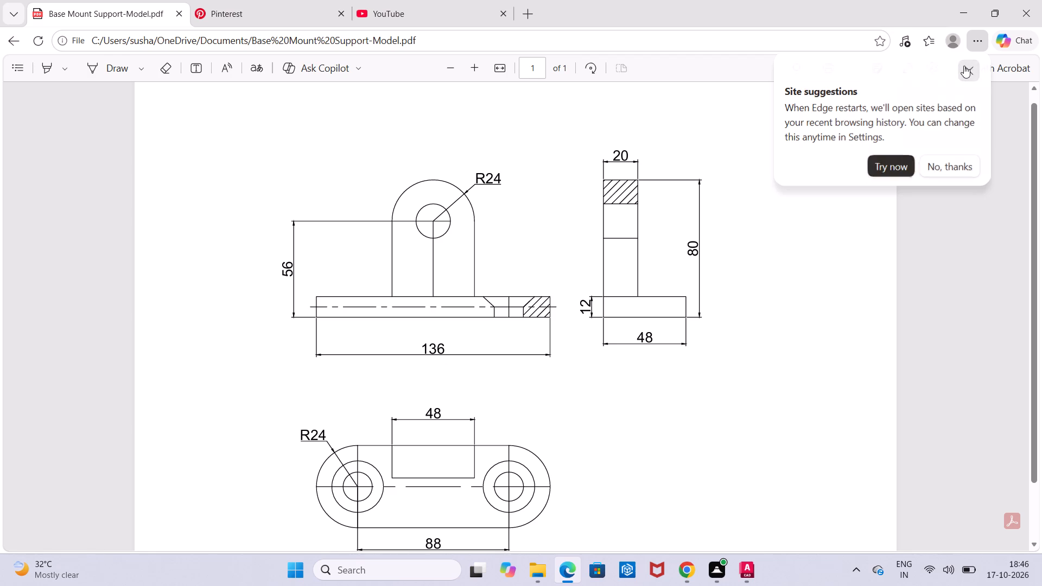
click(1018, 18)
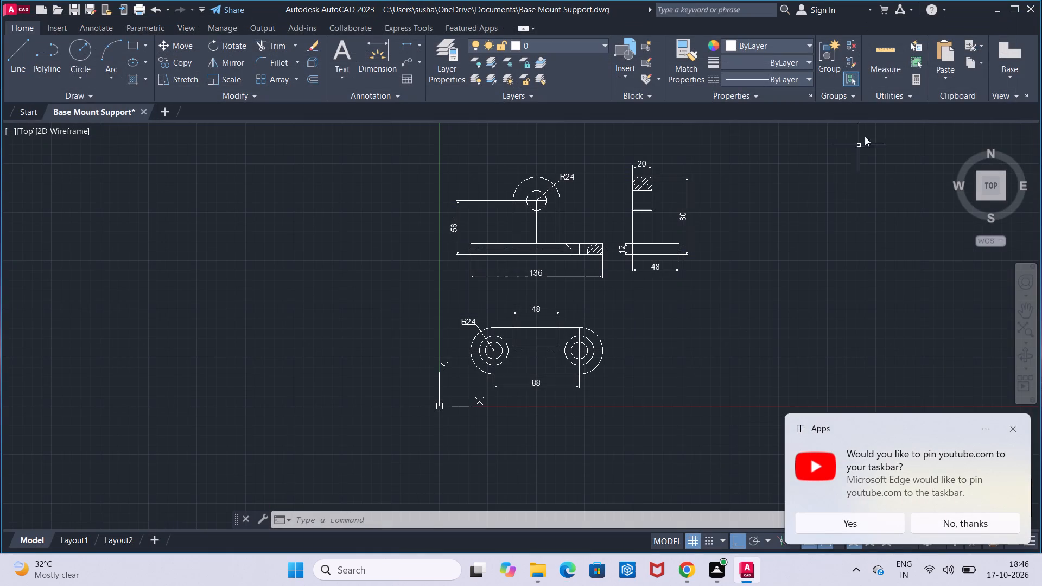
Close AutoCAD, saving the changes to Base Mount Support.dwg and declining the offer to pin youtube.com.
click(1025, 9)
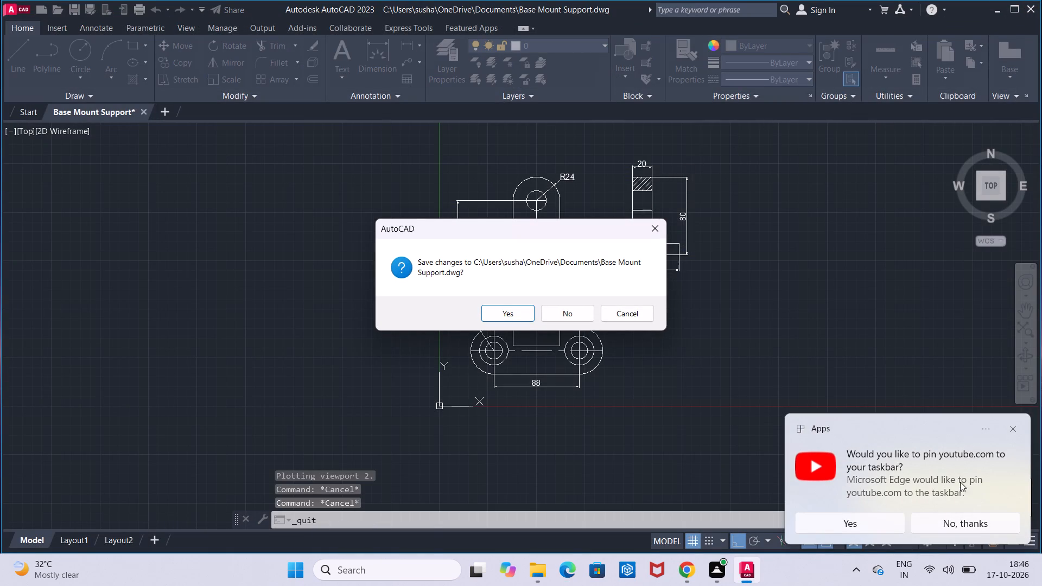
click(961, 521)
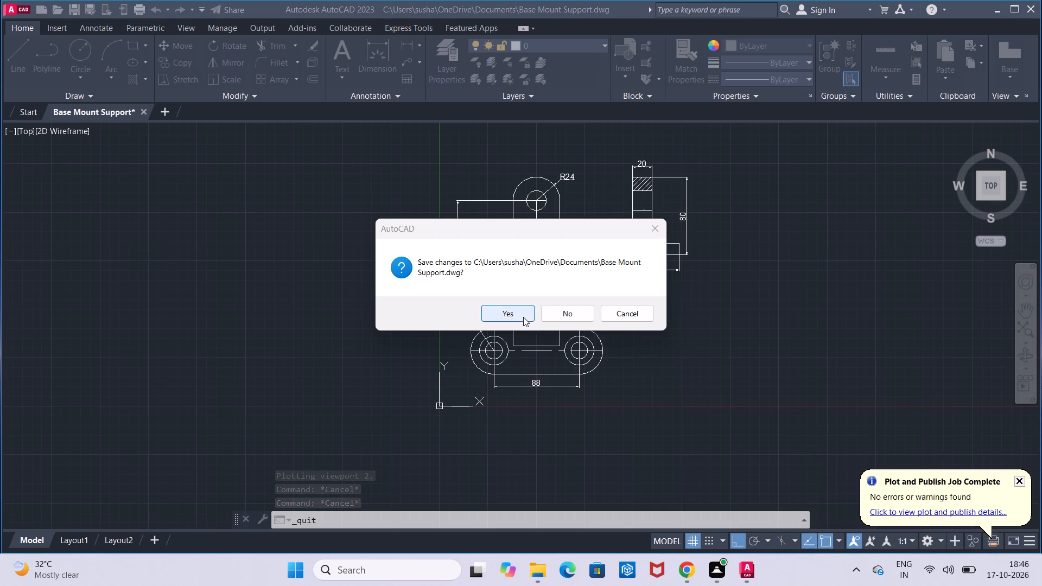
click(523, 317)
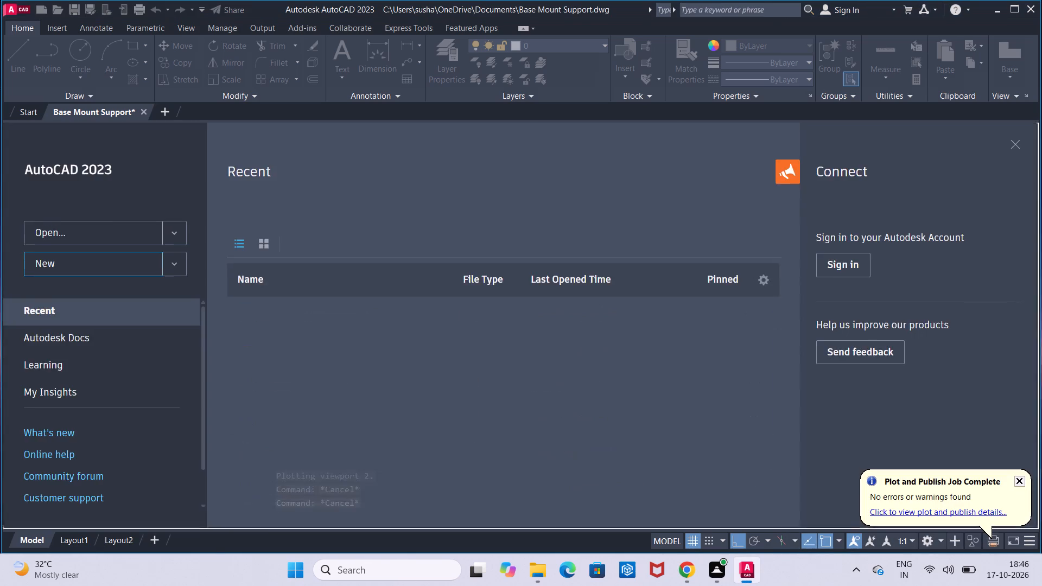